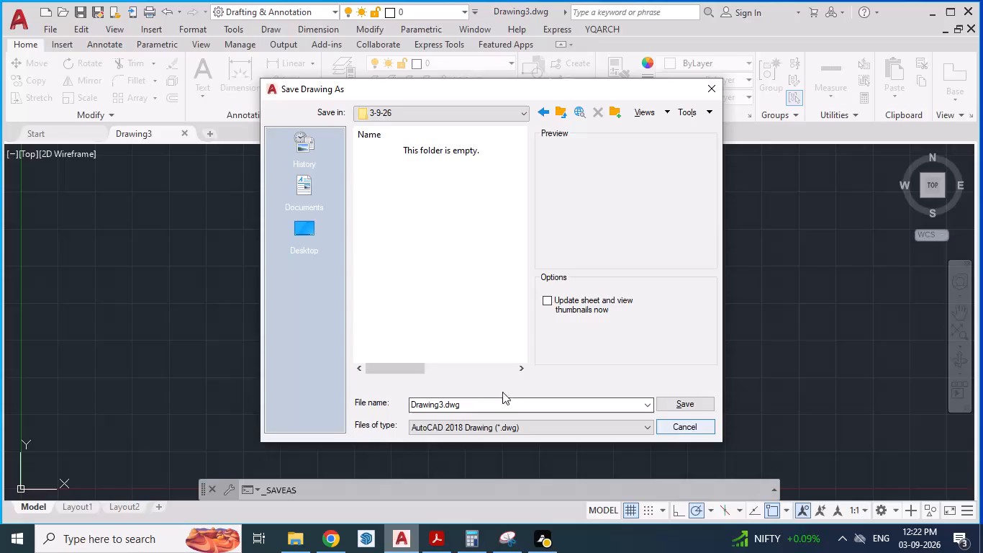
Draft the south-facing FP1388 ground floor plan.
Save the drawing in the 3-9-26 folder under the file name 3-9-26_GF_1.
click(476, 403)
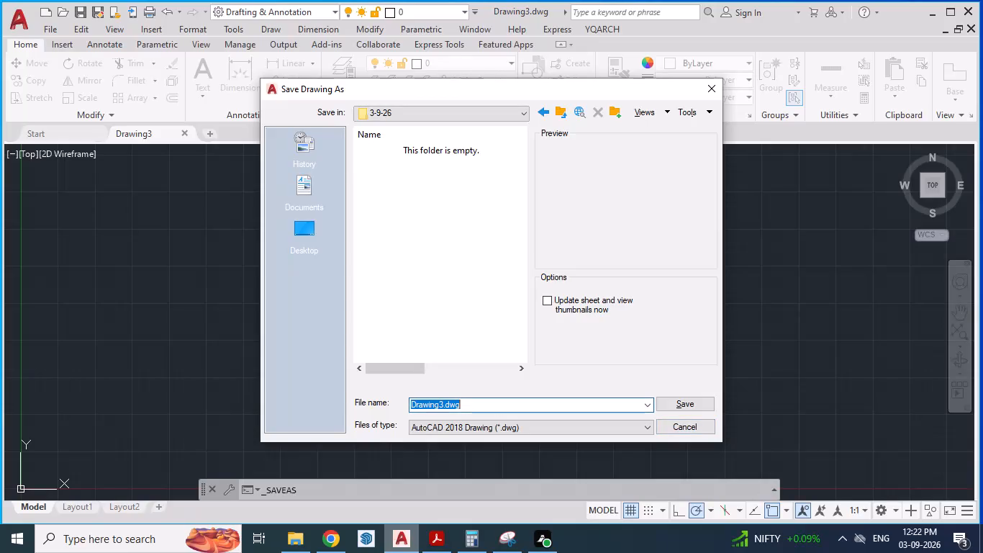
text(3-)
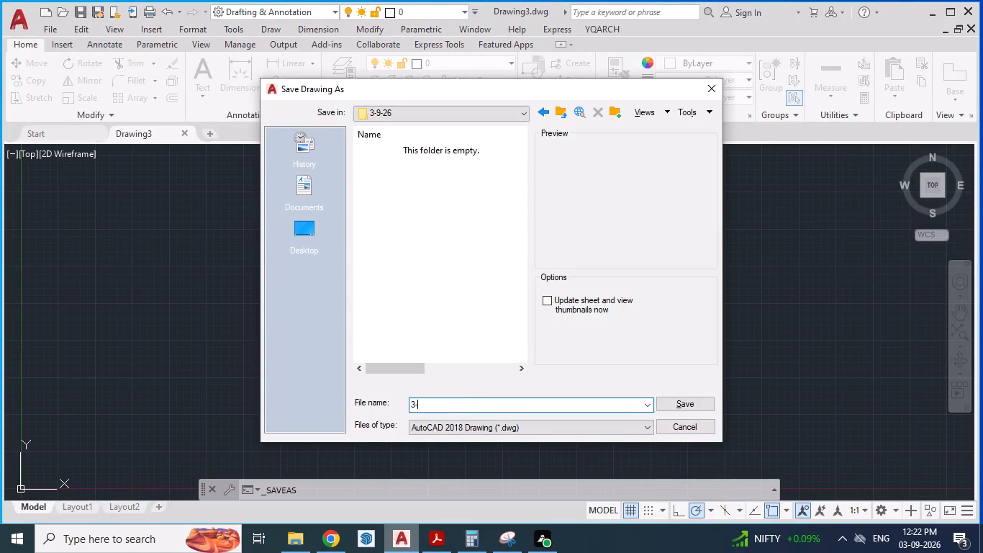
text(9-)
text(26)
key(shift+underscore)
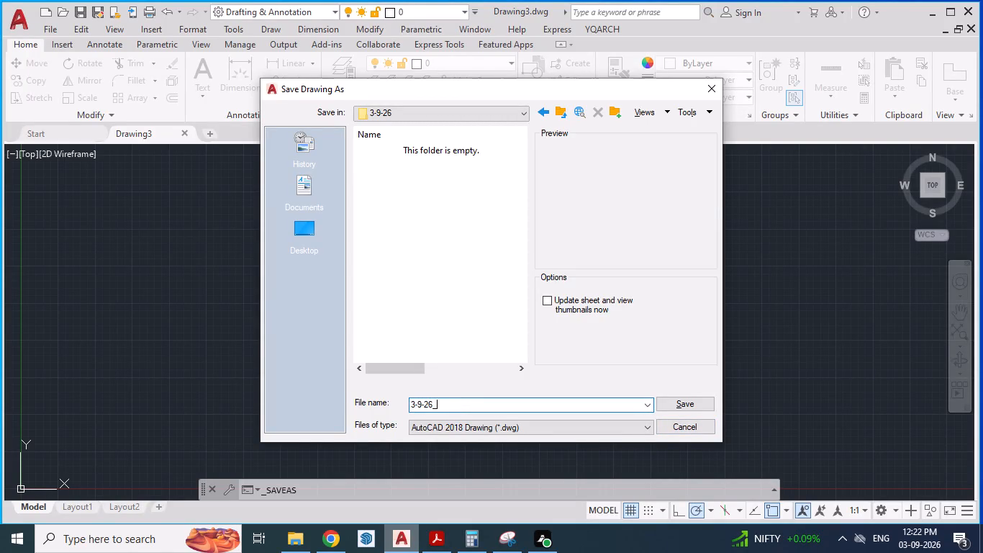
key(1)
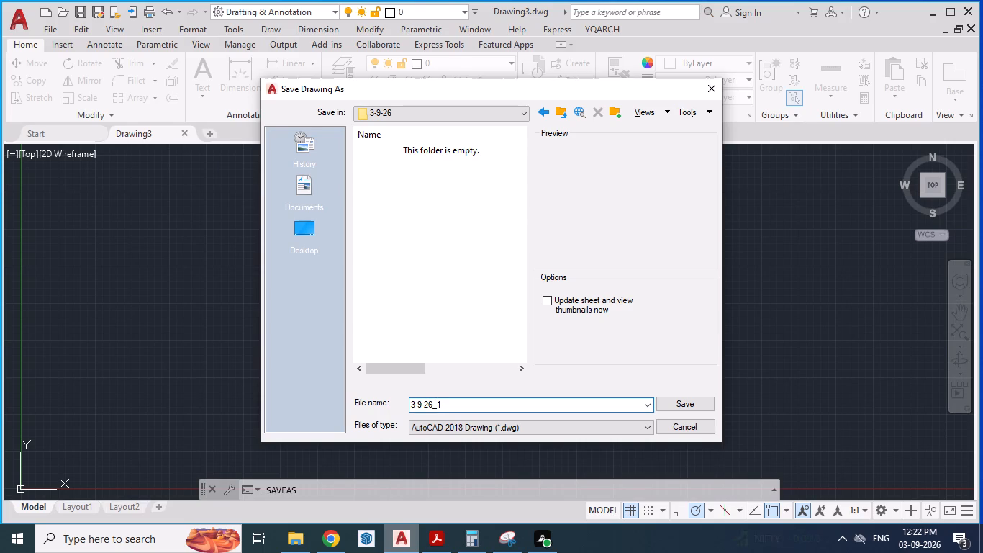
key(BackSpace)
text(GF)
key(1)
key(BackSpace)
text(_1)
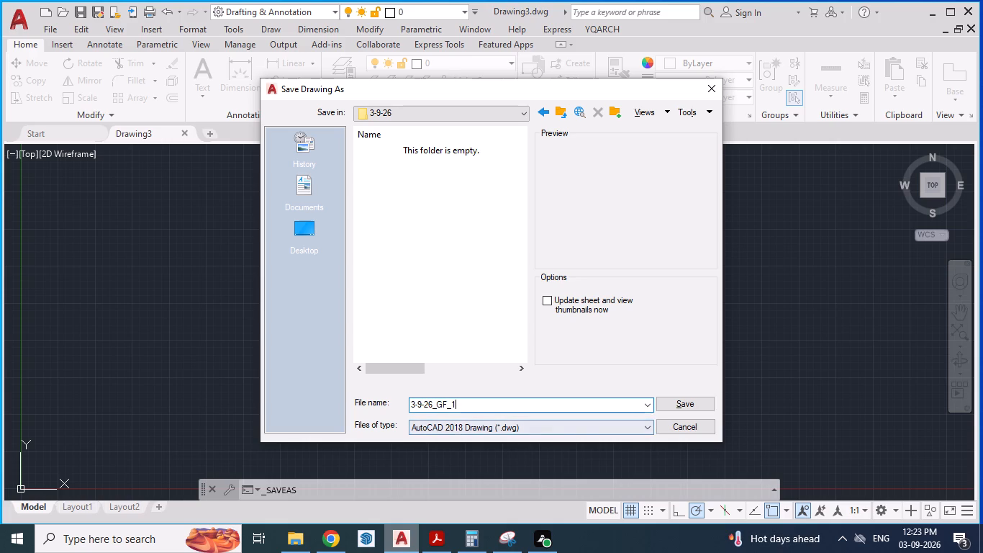
click(692, 400)
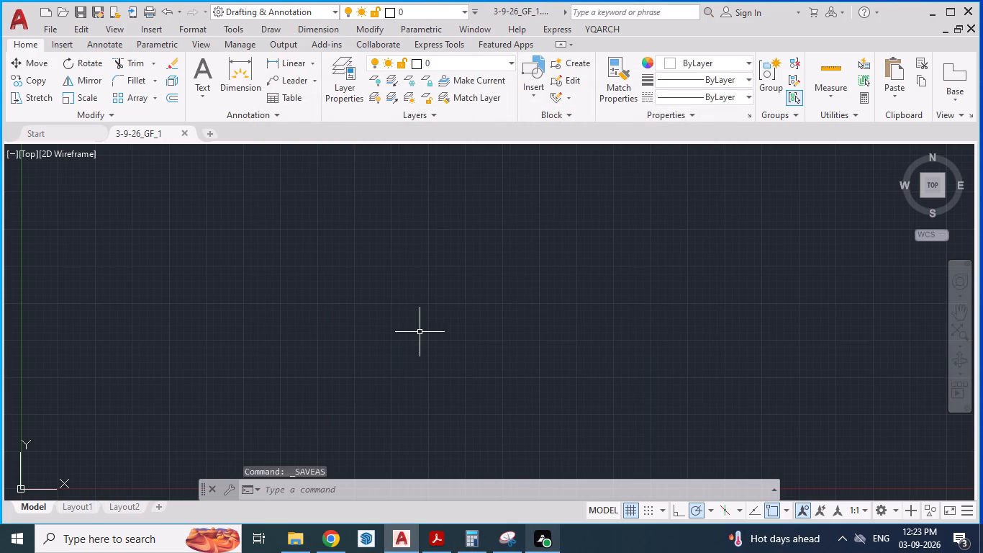
Review the Open and Save options, keeping Maintain a log file enabled, and look at the file search paths.
key(d)
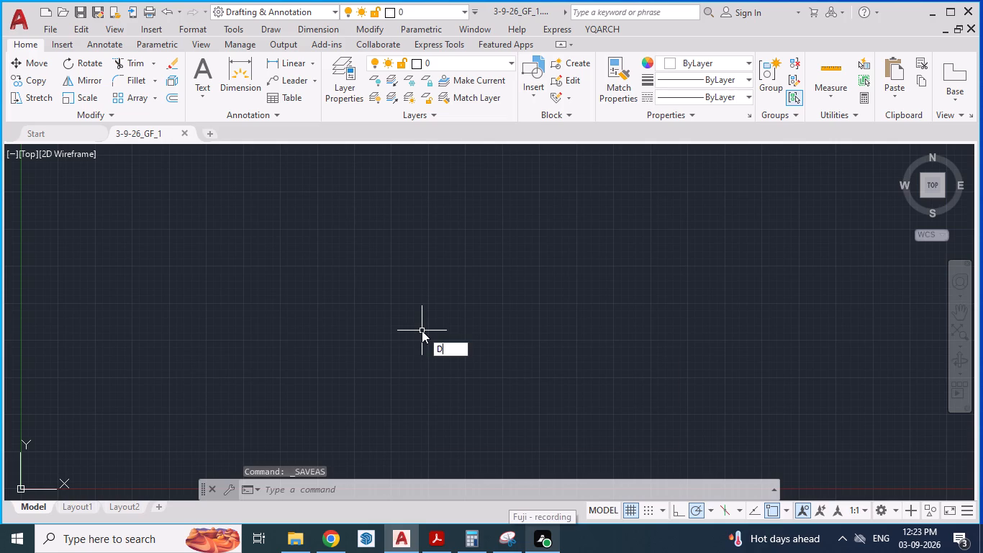
key(BackSpace)
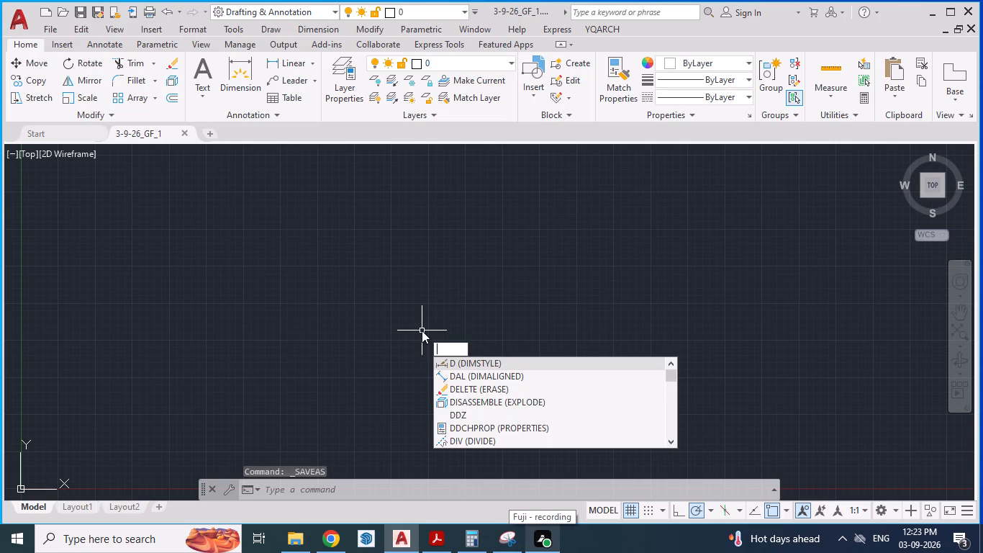
text(OP)
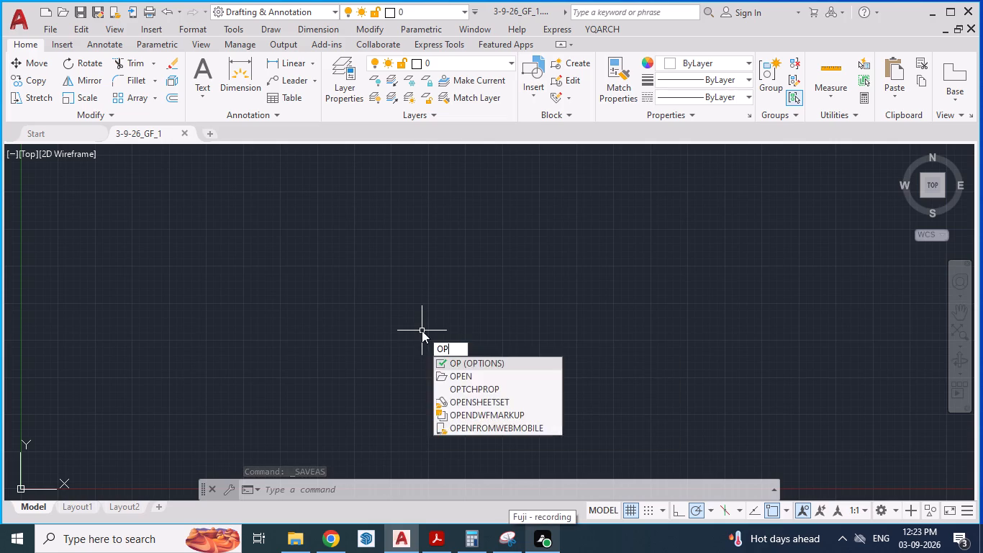
key(Return)
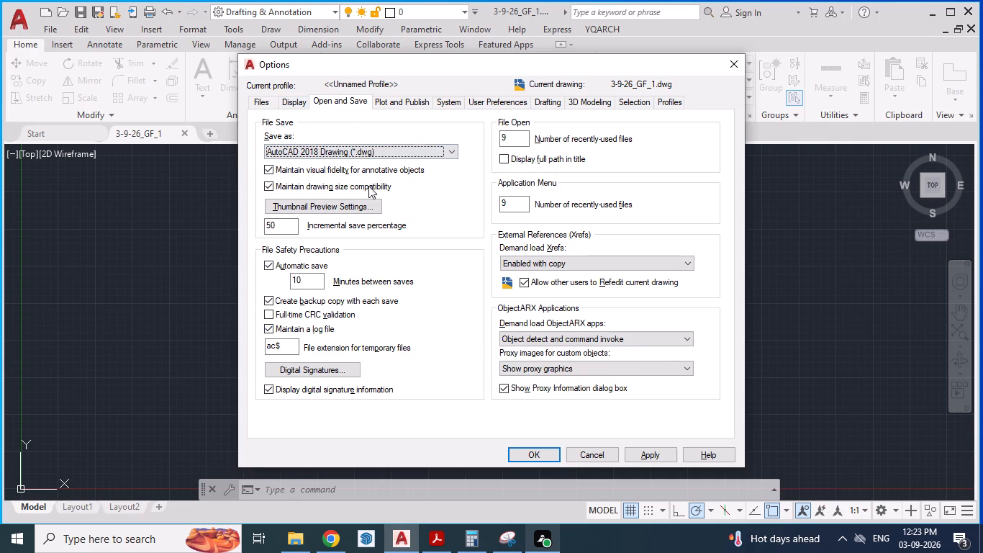
click(269, 333)
click(268, 329)
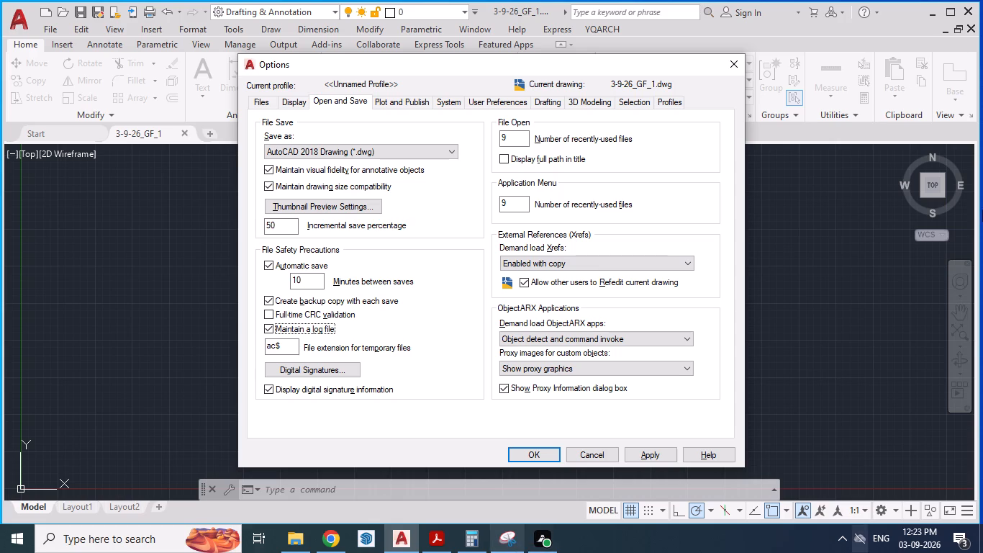
click(668, 454)
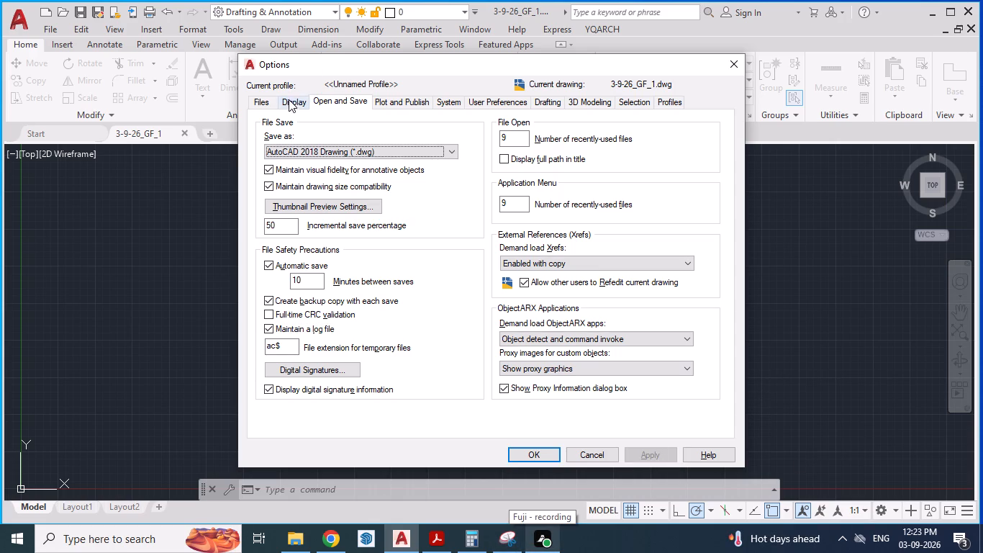
click(289, 101)
click(266, 101)
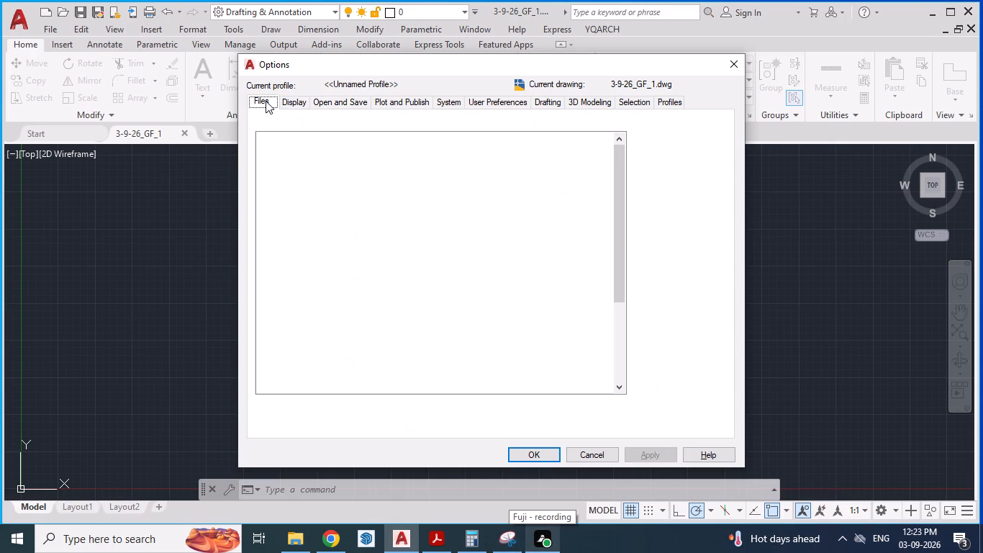
click(264, 142)
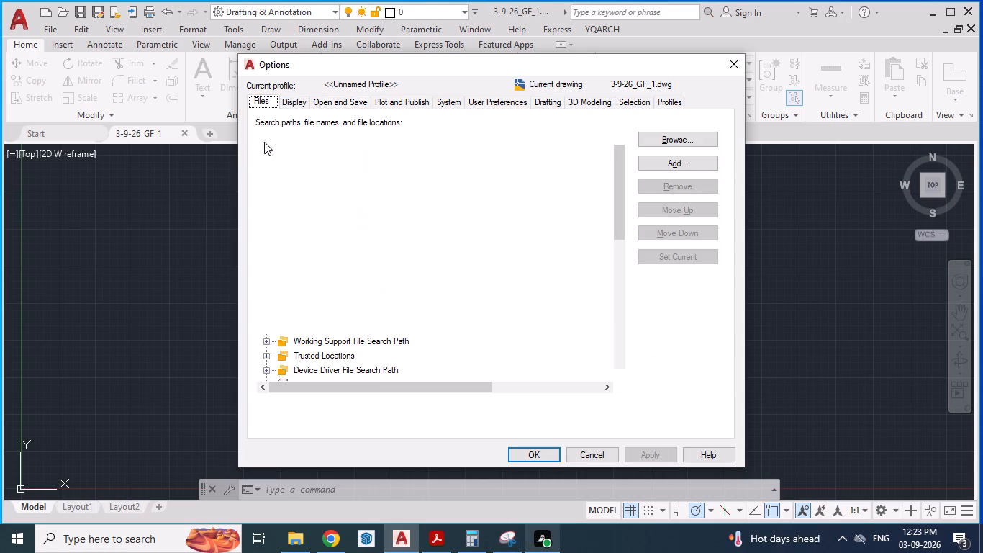
click(264, 142)
click(343, 103)
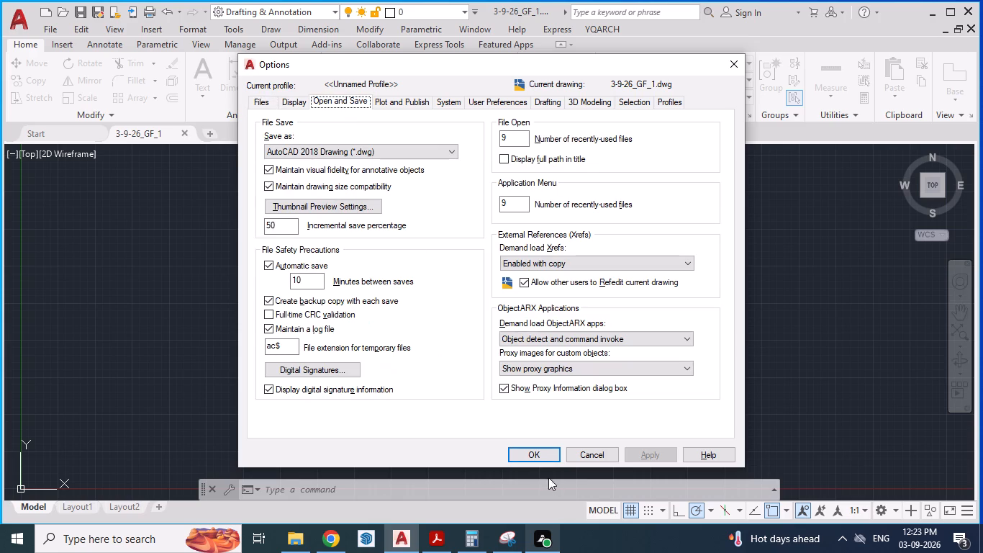
click(541, 457)
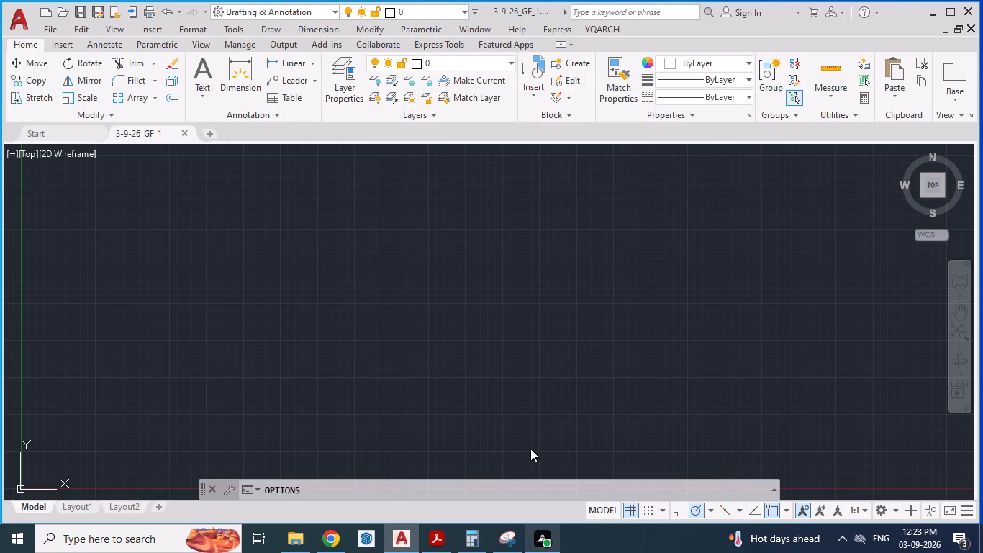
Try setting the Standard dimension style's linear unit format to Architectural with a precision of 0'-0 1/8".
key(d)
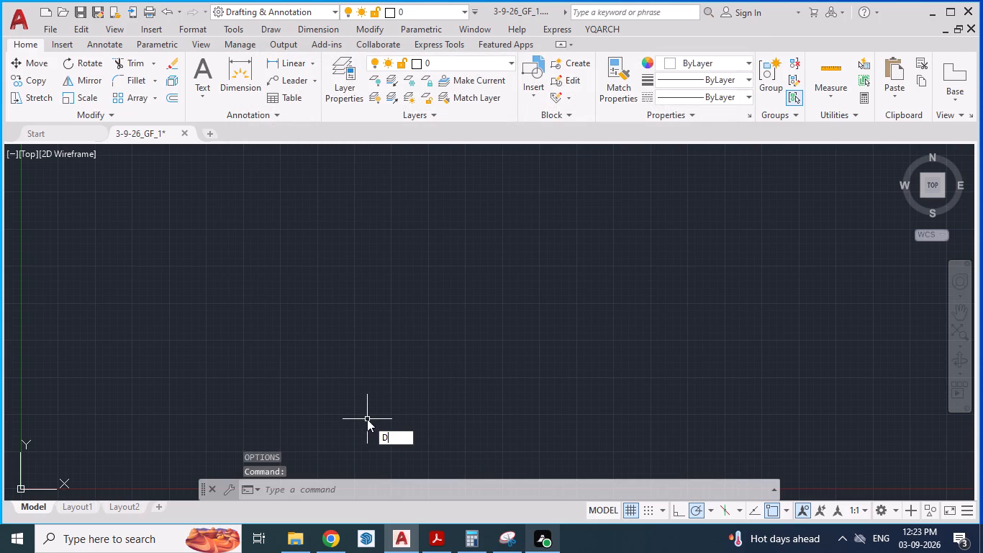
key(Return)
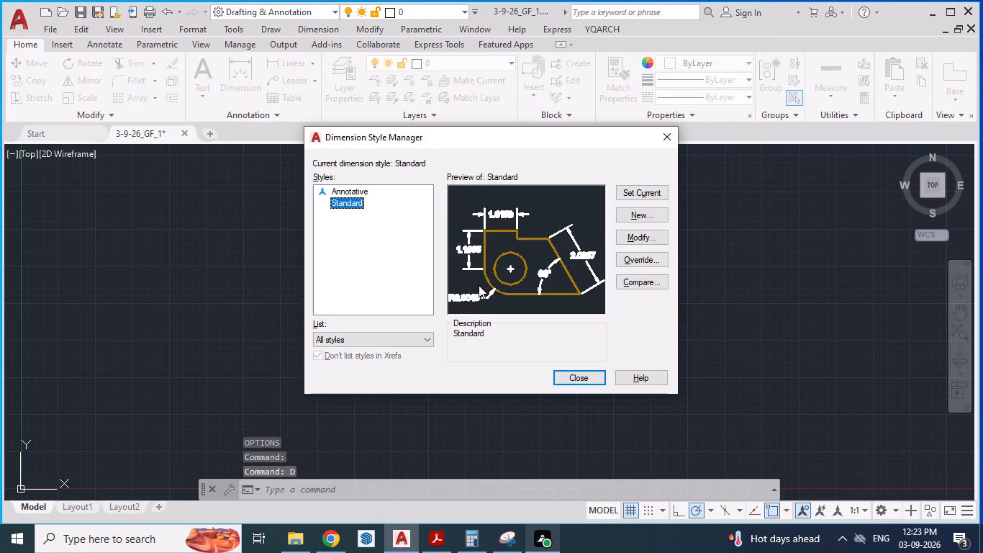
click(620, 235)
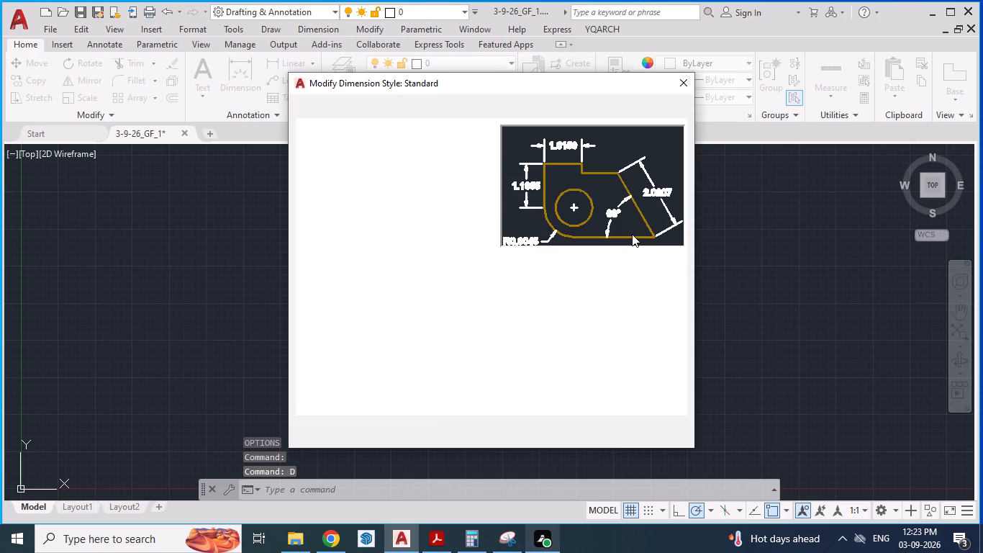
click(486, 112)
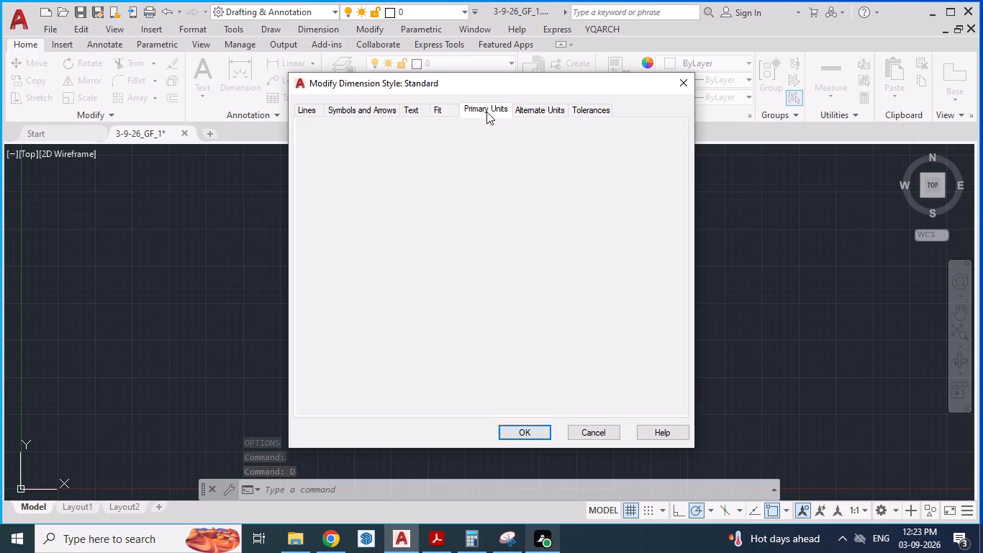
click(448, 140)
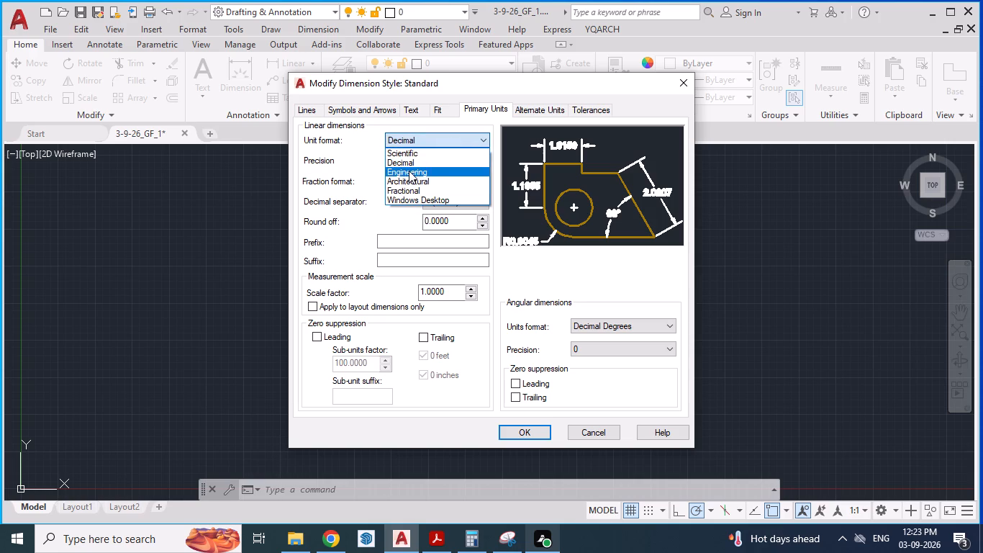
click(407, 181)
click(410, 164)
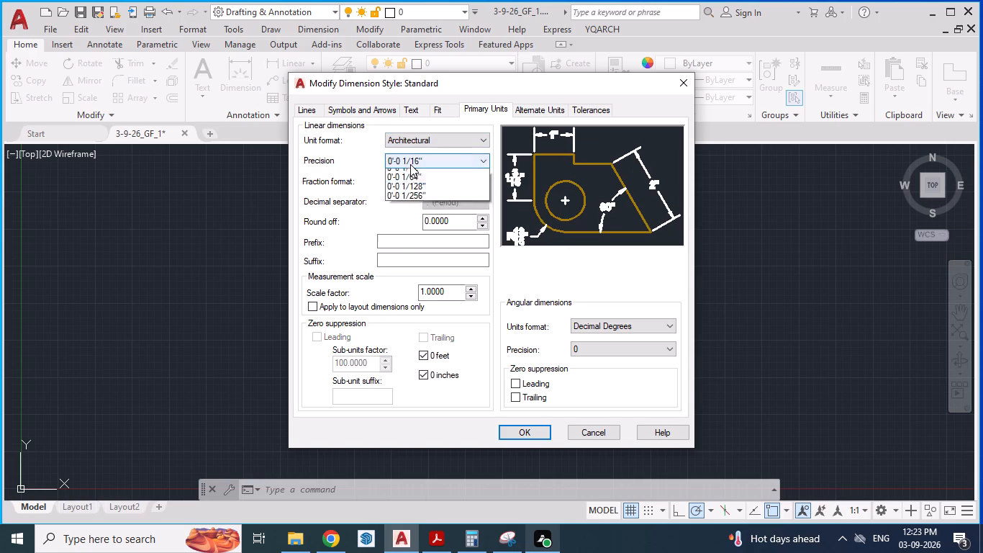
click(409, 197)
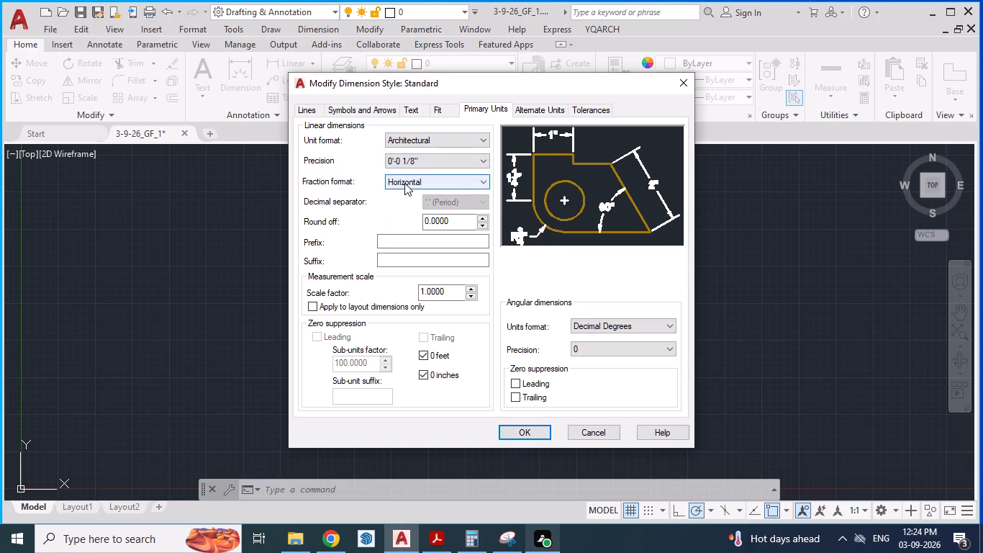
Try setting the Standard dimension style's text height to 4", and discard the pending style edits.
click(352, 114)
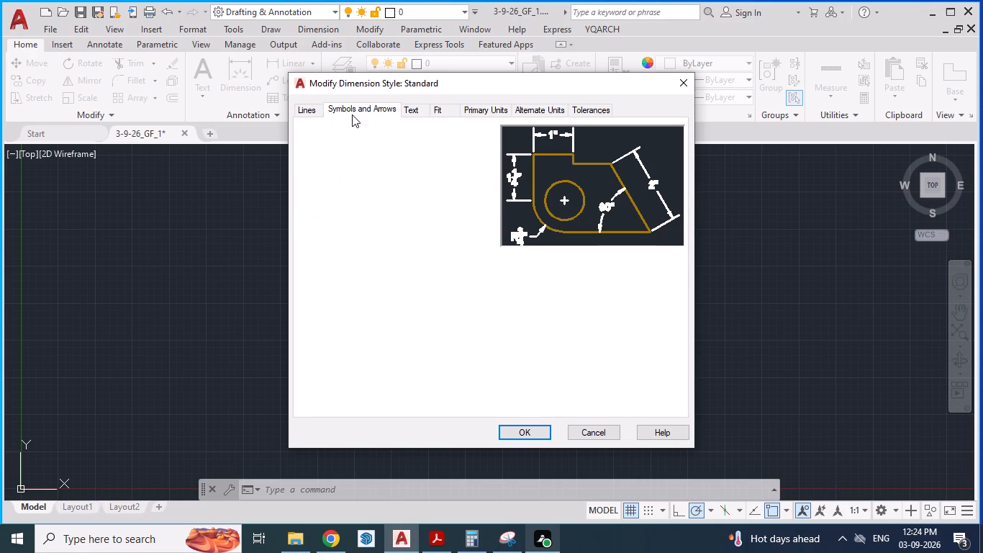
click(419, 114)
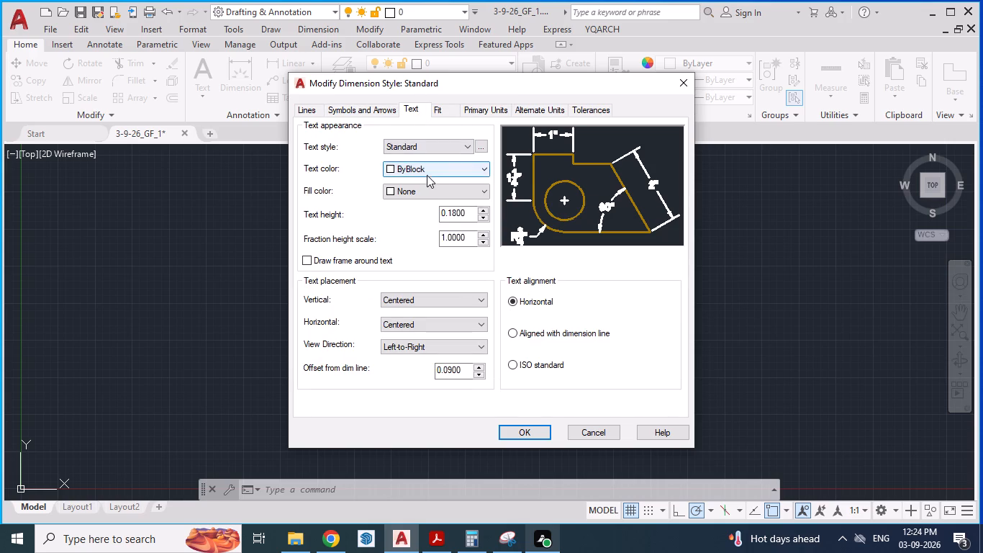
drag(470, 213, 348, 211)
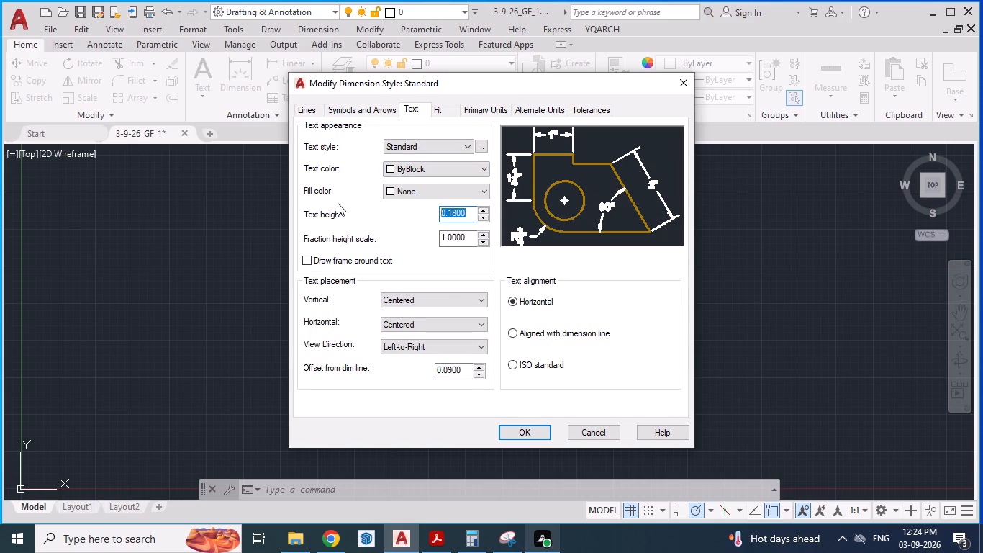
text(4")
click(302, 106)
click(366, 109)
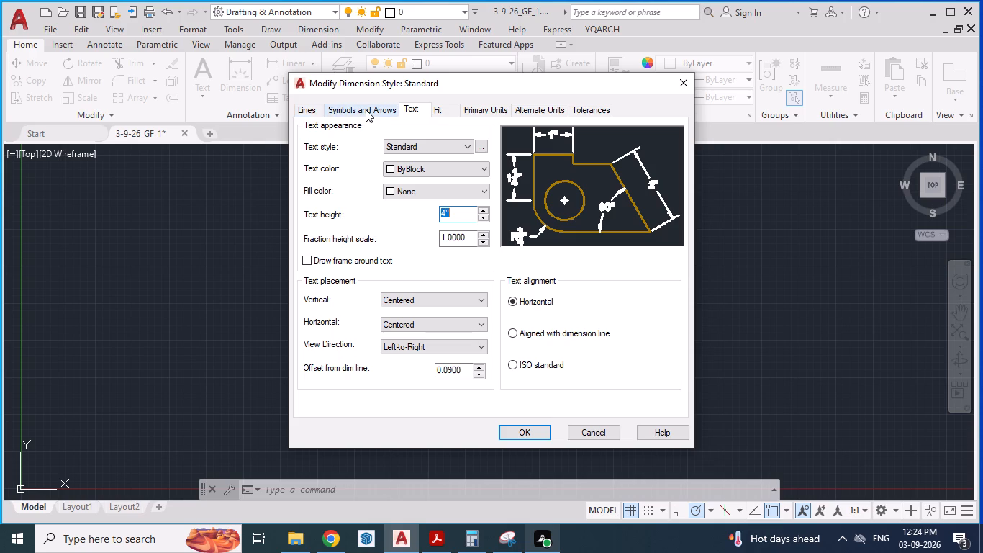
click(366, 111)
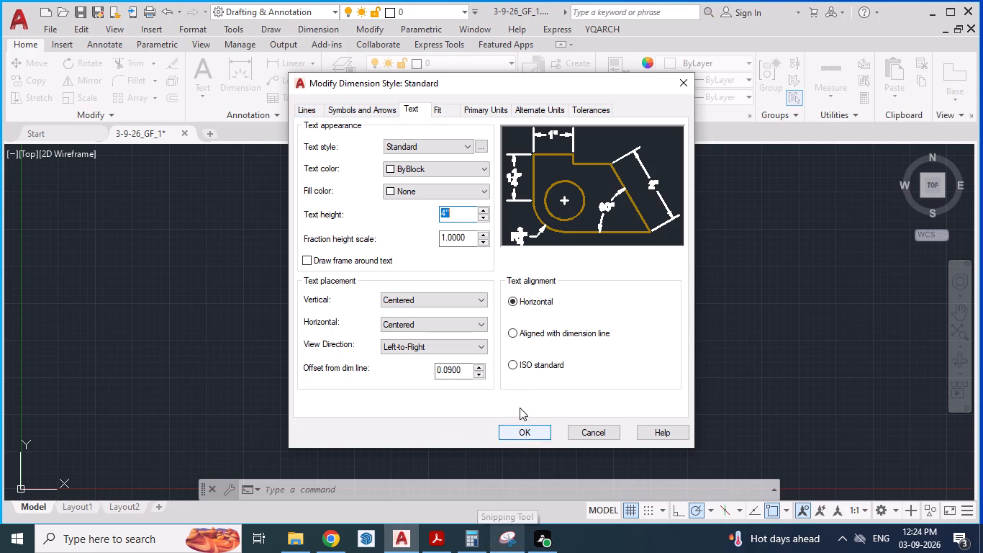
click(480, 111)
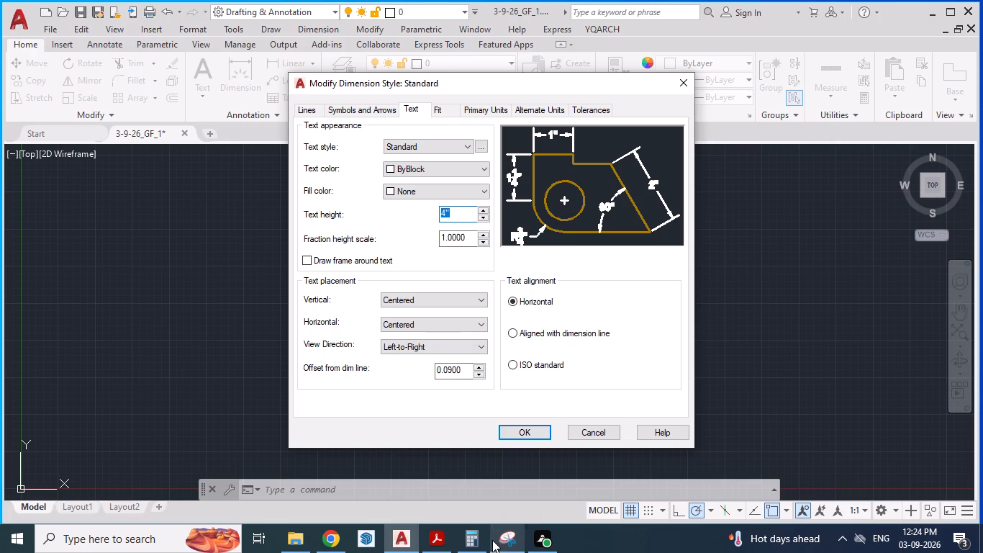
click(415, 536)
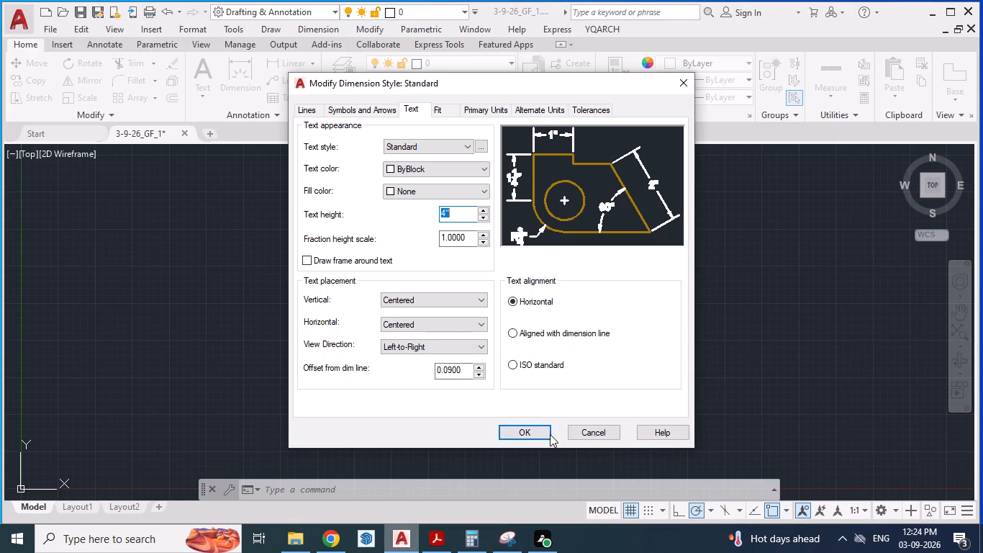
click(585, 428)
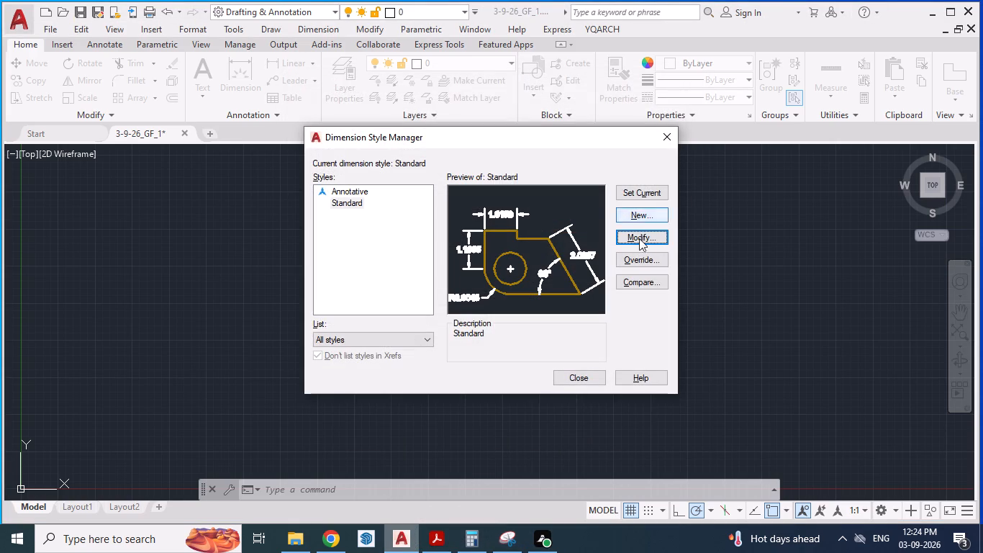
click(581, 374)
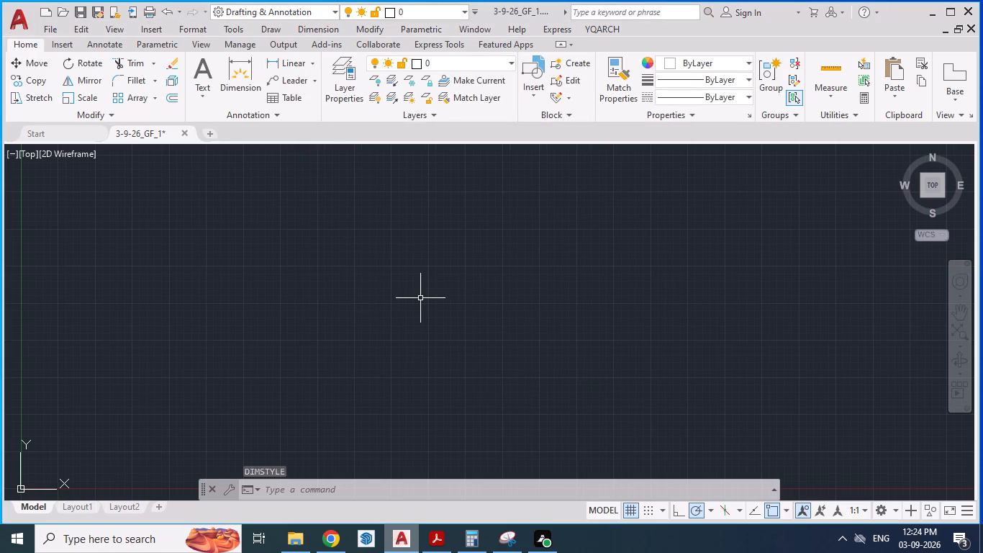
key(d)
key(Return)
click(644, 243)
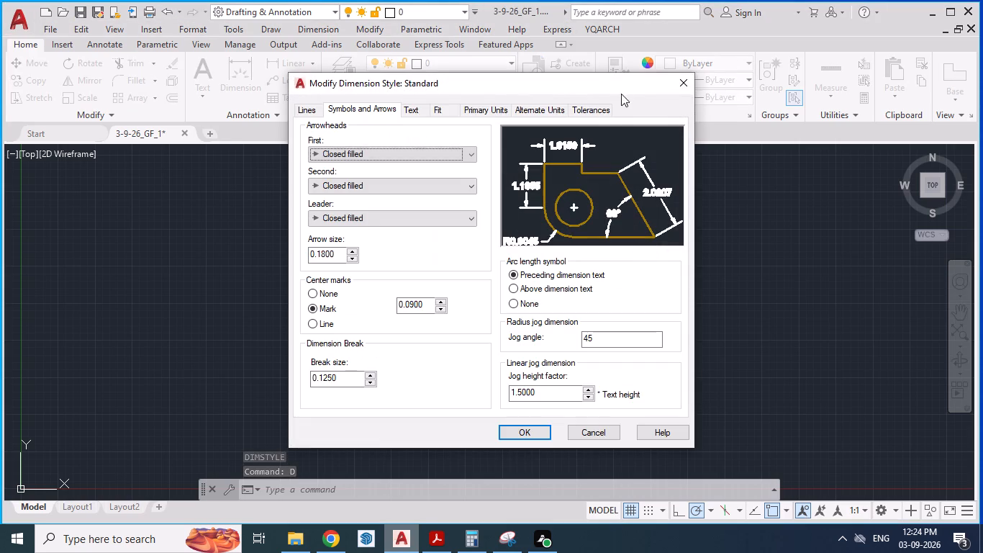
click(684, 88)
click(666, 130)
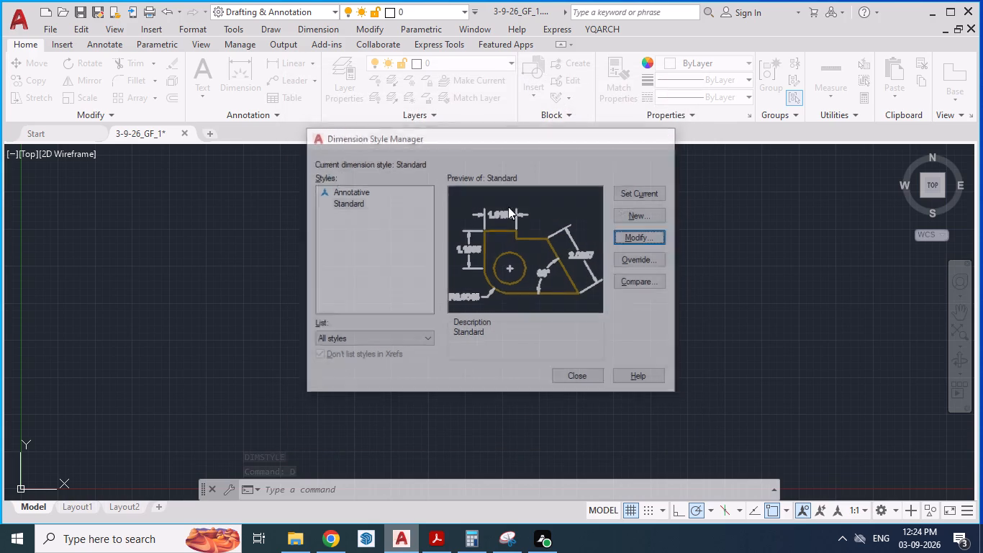
Set the drawing units to Architectural length with 0'-0 1/4" precision and Inches as the insertion scale.
click(468, 284)
text(UNIGS)
key(Return)
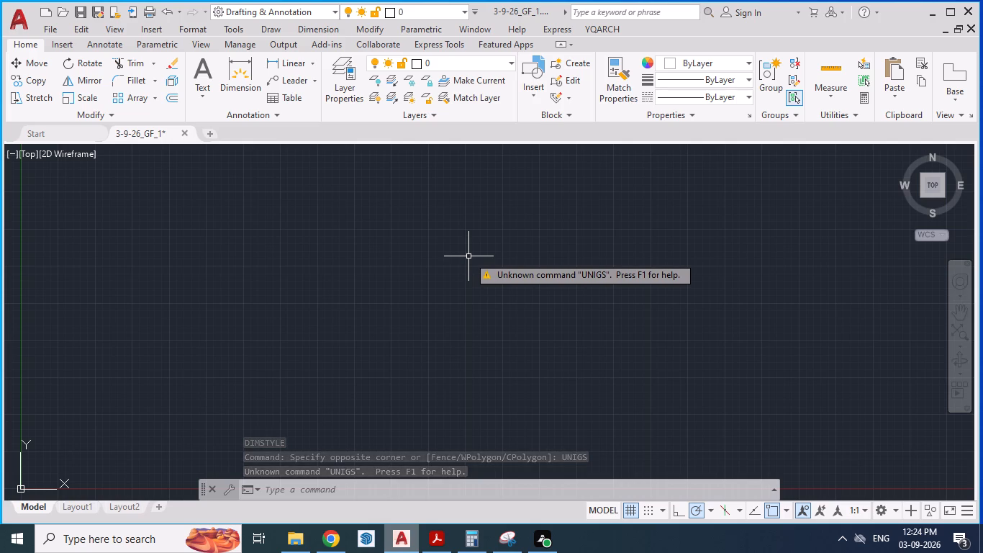
text(UNITS)
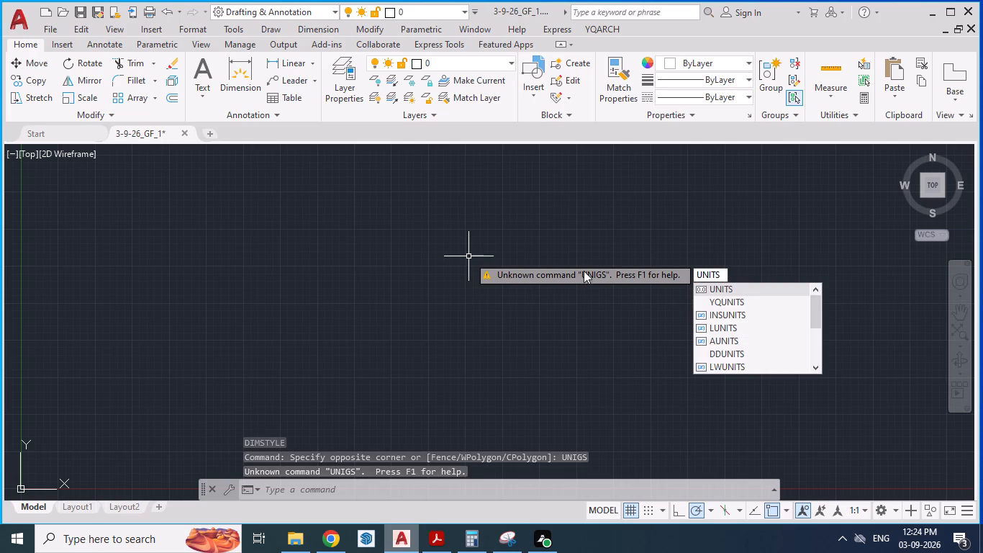
click(710, 284)
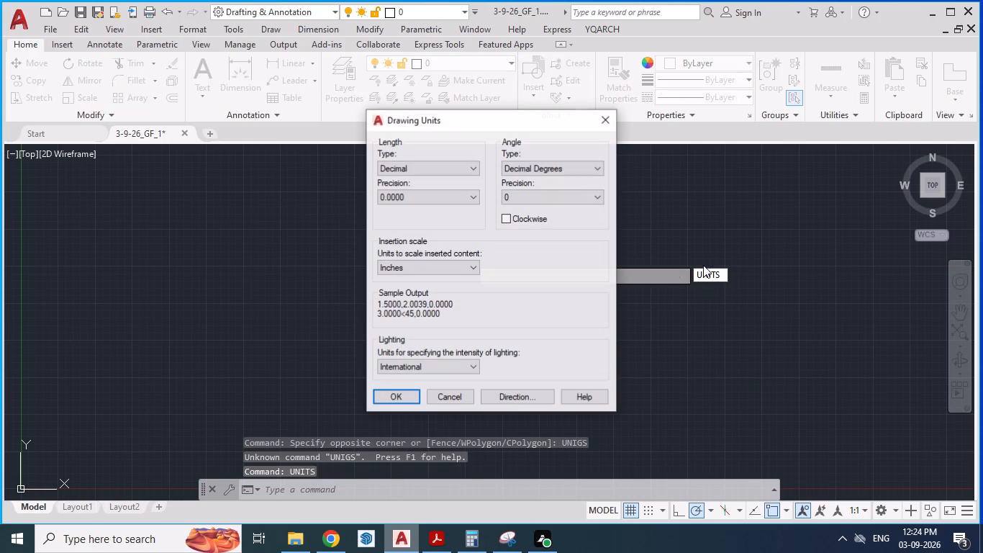
click(476, 171)
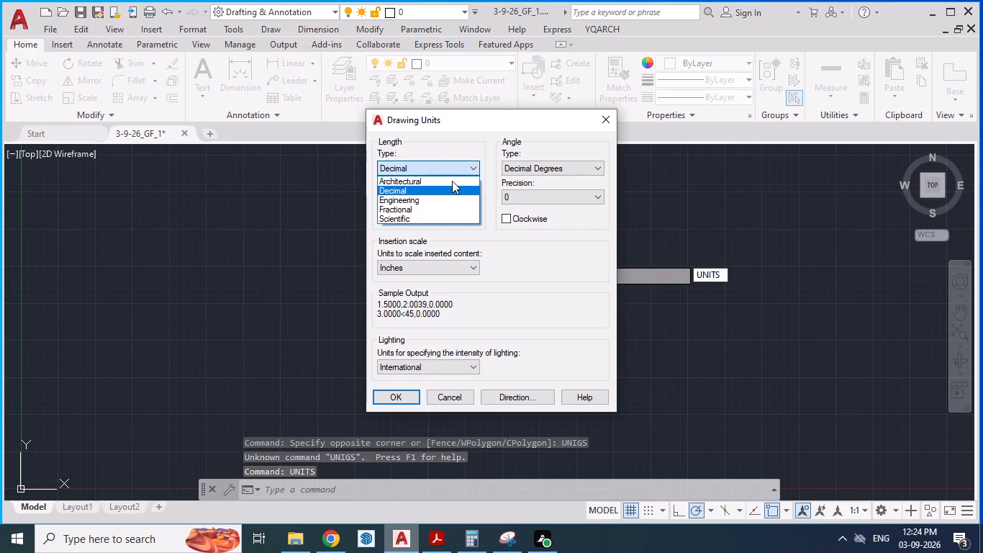
click(409, 183)
click(550, 244)
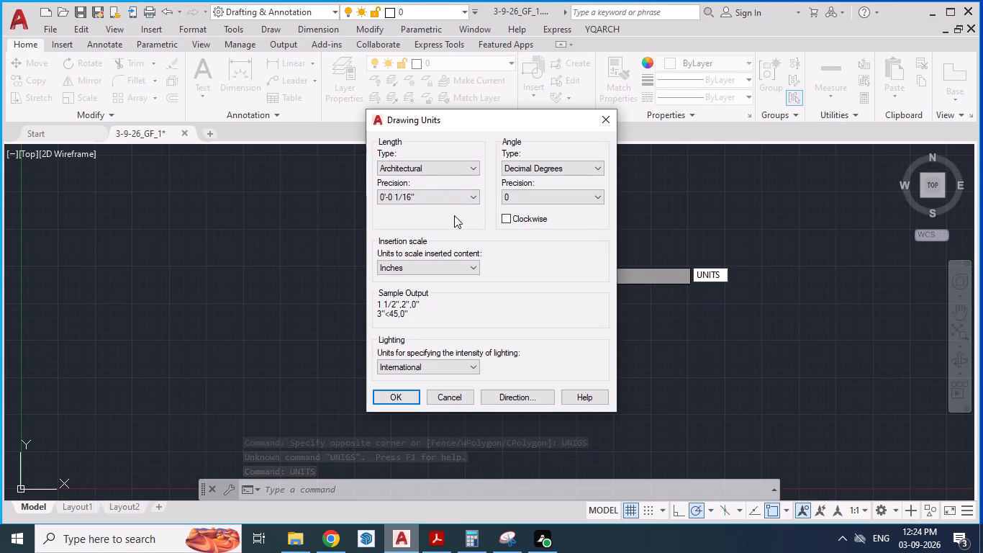
click(446, 193)
click(427, 230)
click(562, 266)
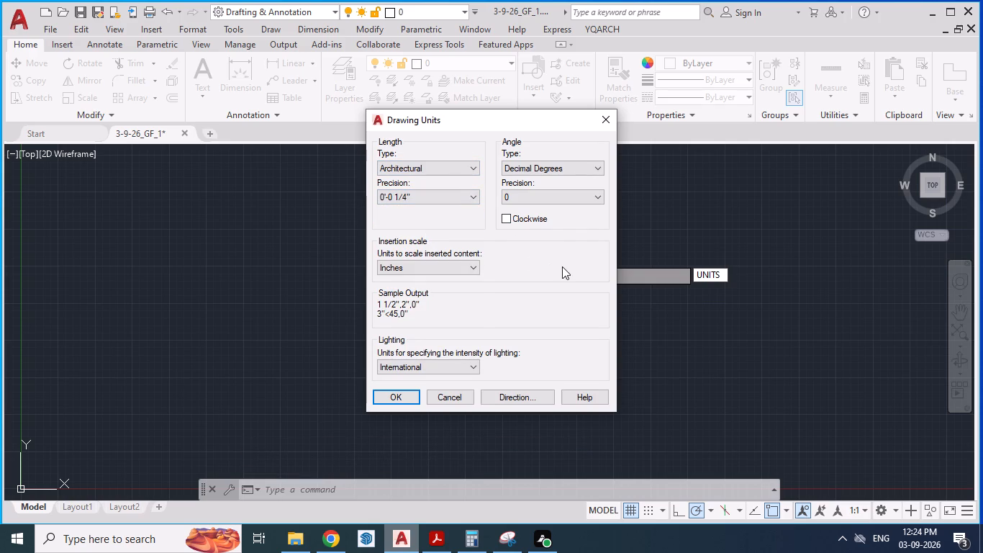
click(452, 269)
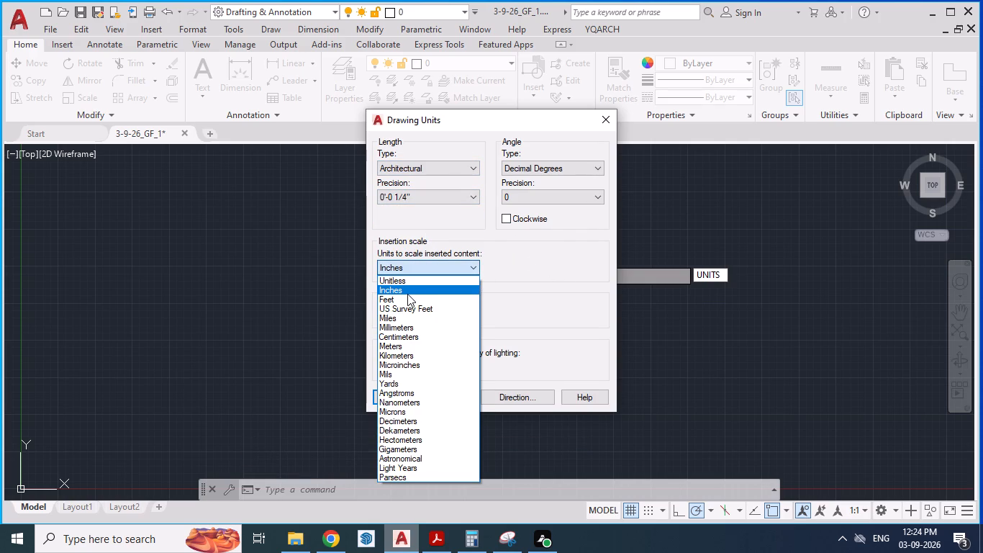
click(407, 294)
click(527, 292)
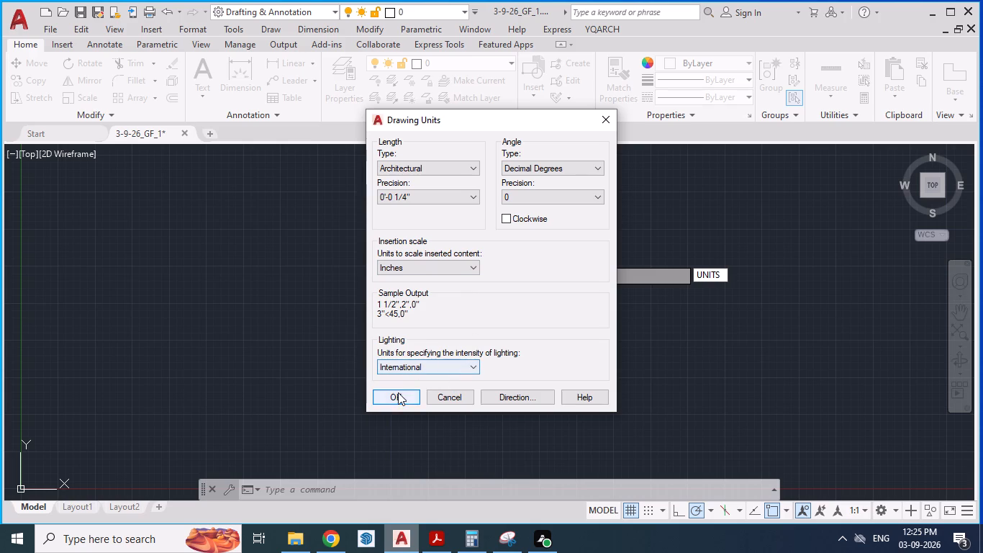
click(397, 393)
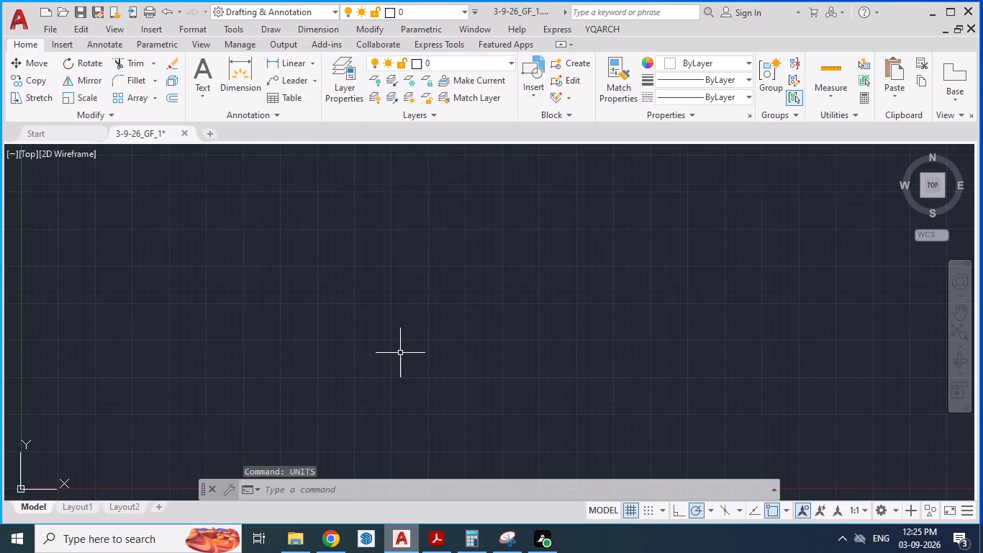
Set the Standard dimension style's primary units to Architectural with 0'-0 1/4" precision, and make that style current.
key(d)
key(Return)
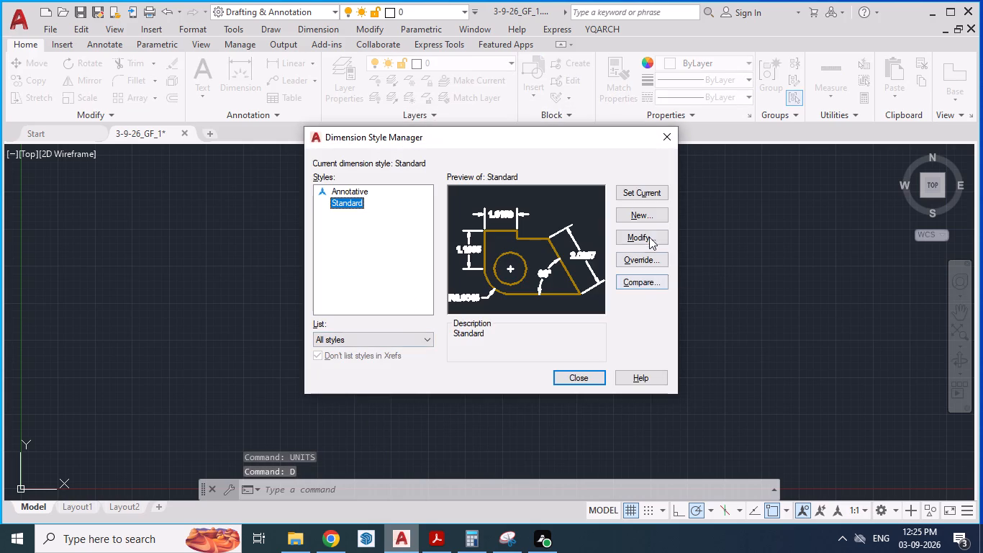
click(646, 235)
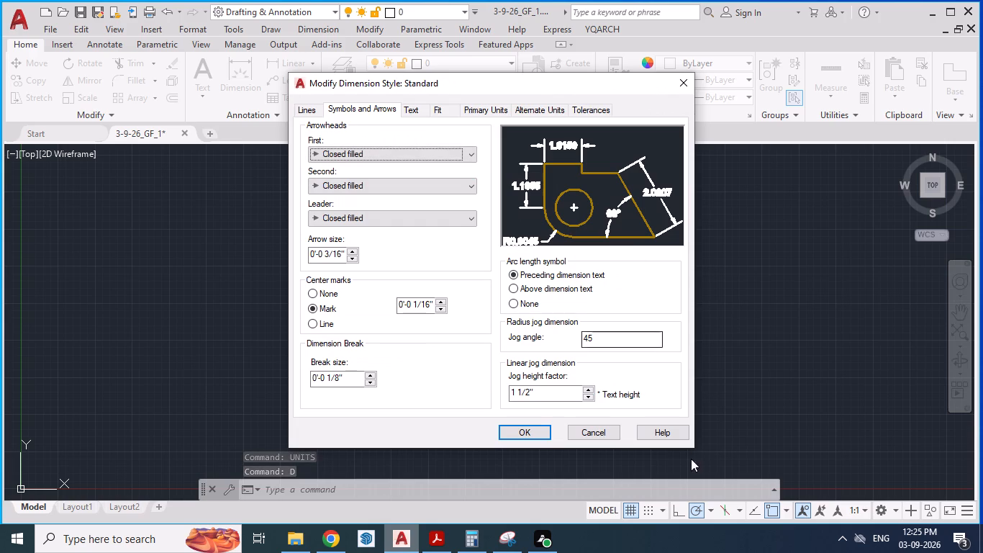
click(516, 106)
click(494, 110)
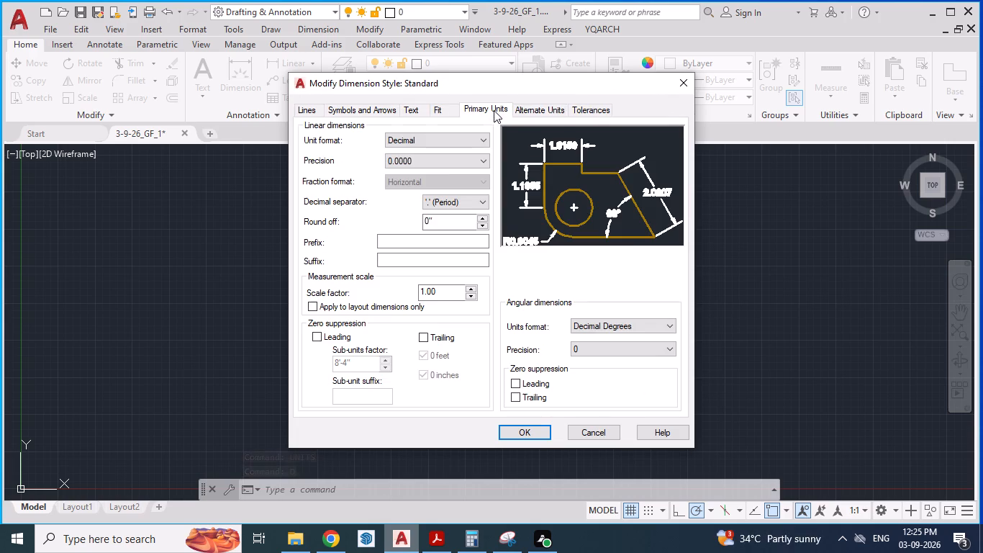
click(437, 142)
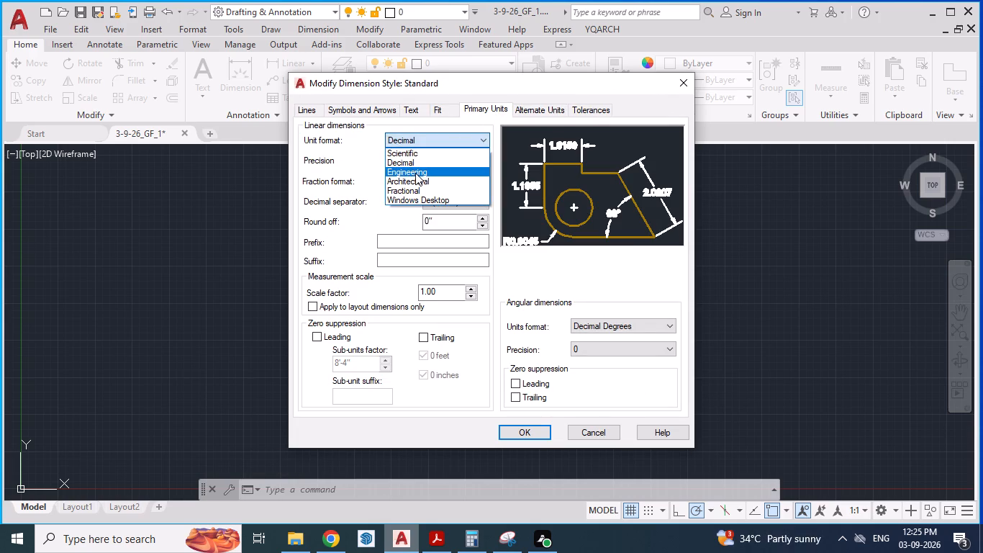
click(417, 177)
click(425, 162)
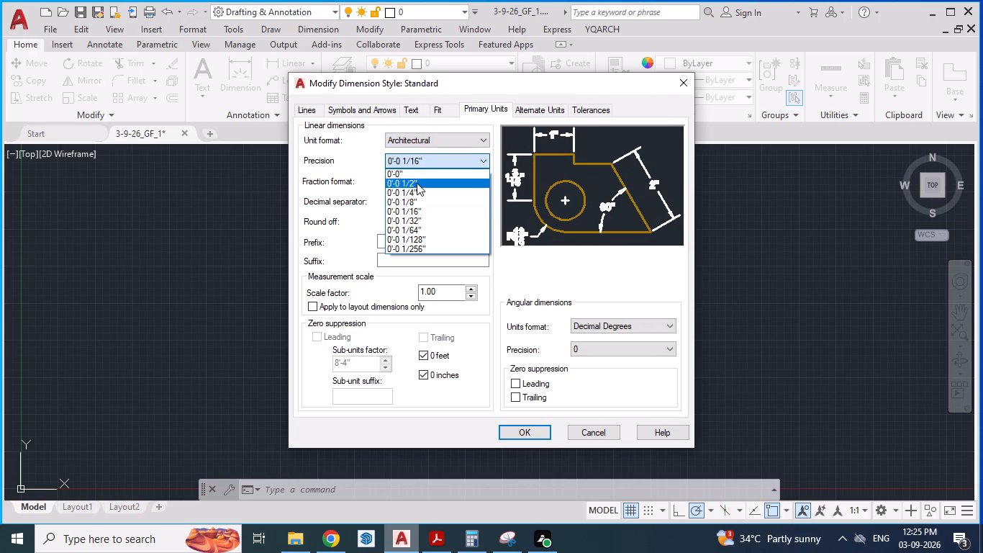
click(417, 194)
click(382, 216)
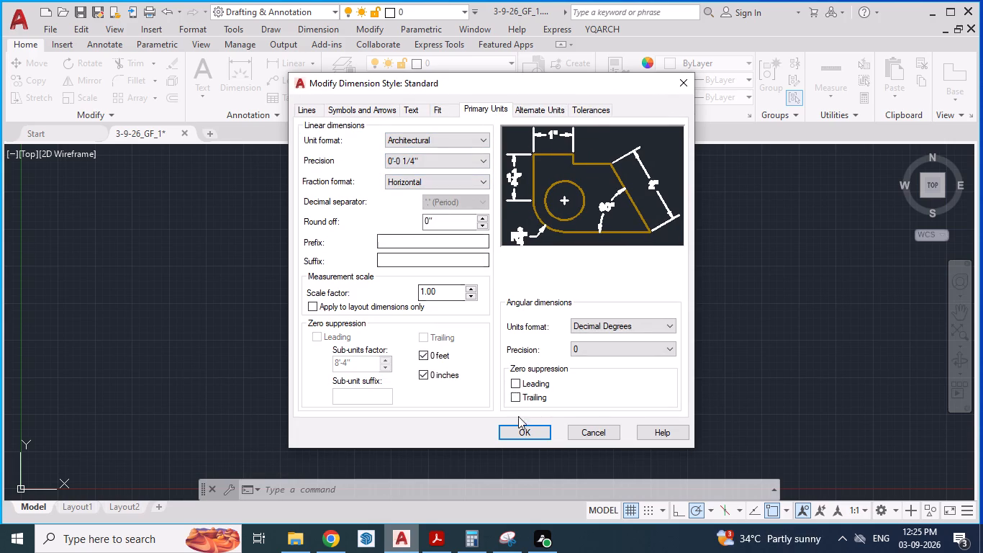
click(521, 429)
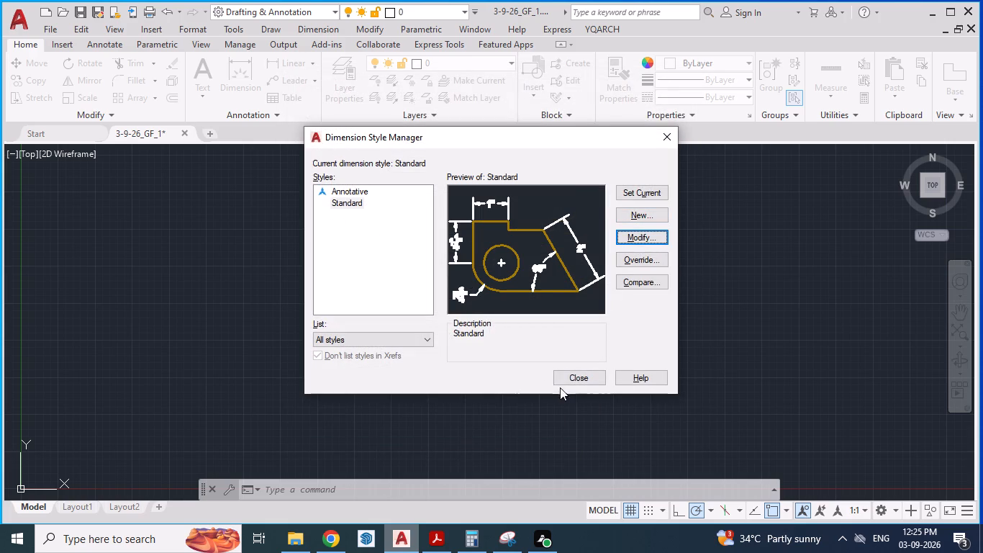
click(639, 196)
click(581, 377)
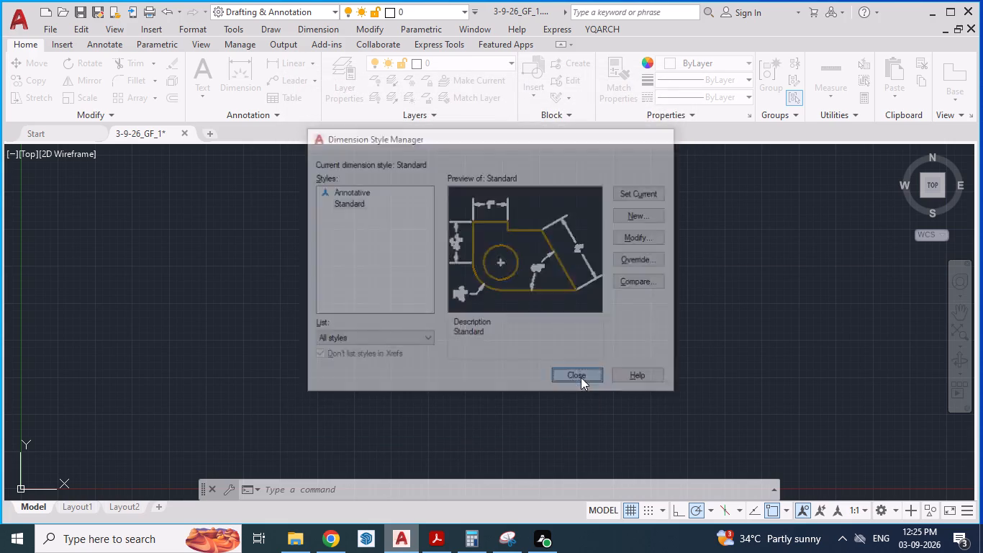
Set the YQArch default drawing units to inch.
click(609, 24)
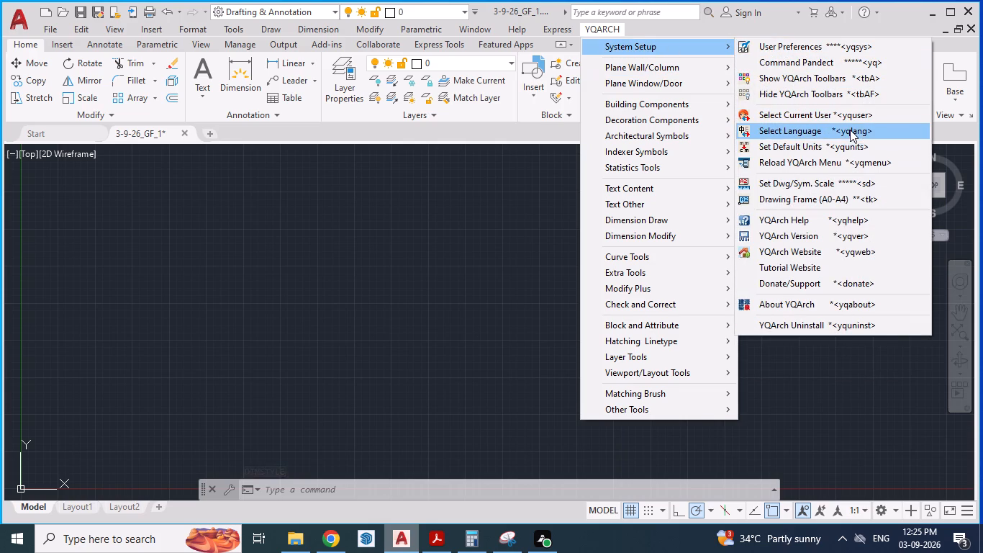
click(811, 148)
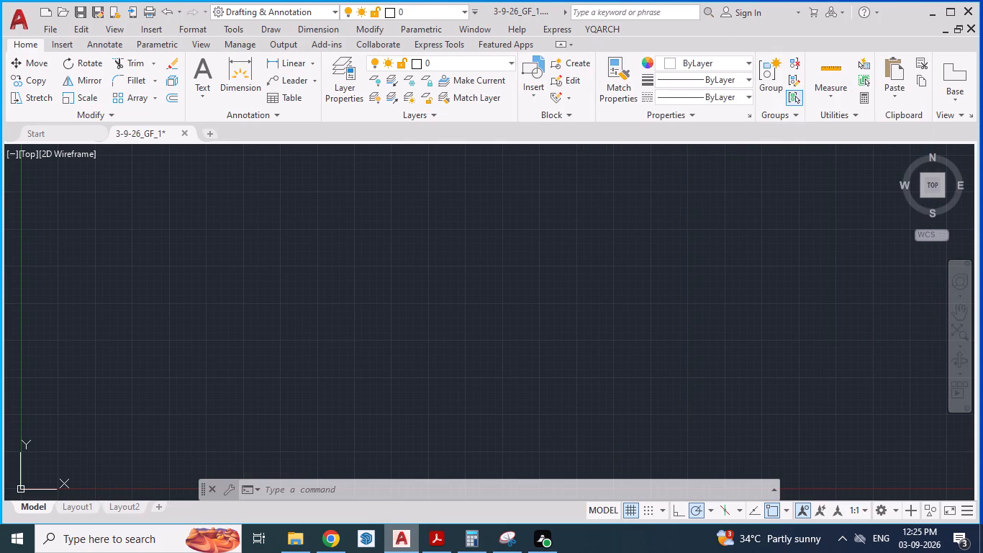
double_click(453, 240)
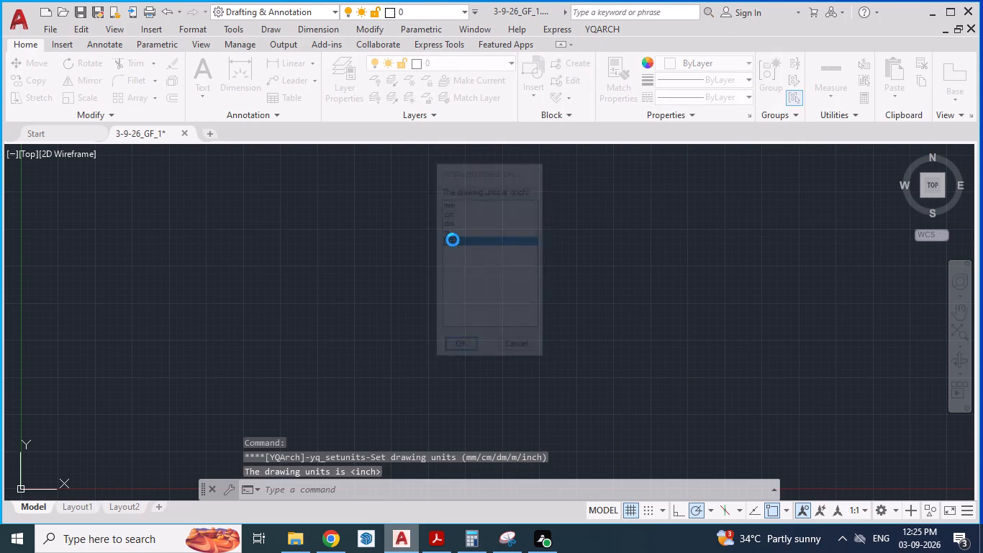
Set the YQArch command and menu language to English.
click(610, 29)
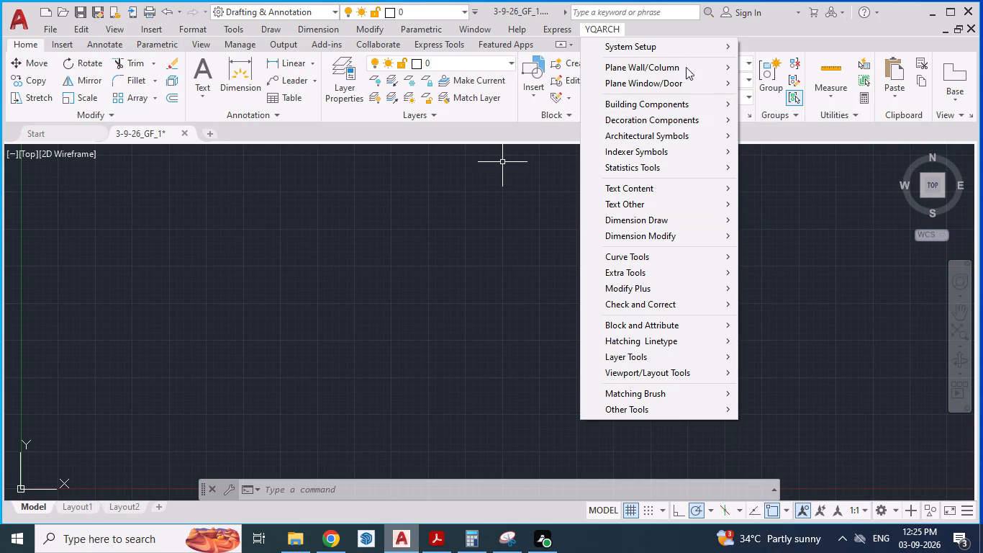
click(656, 47)
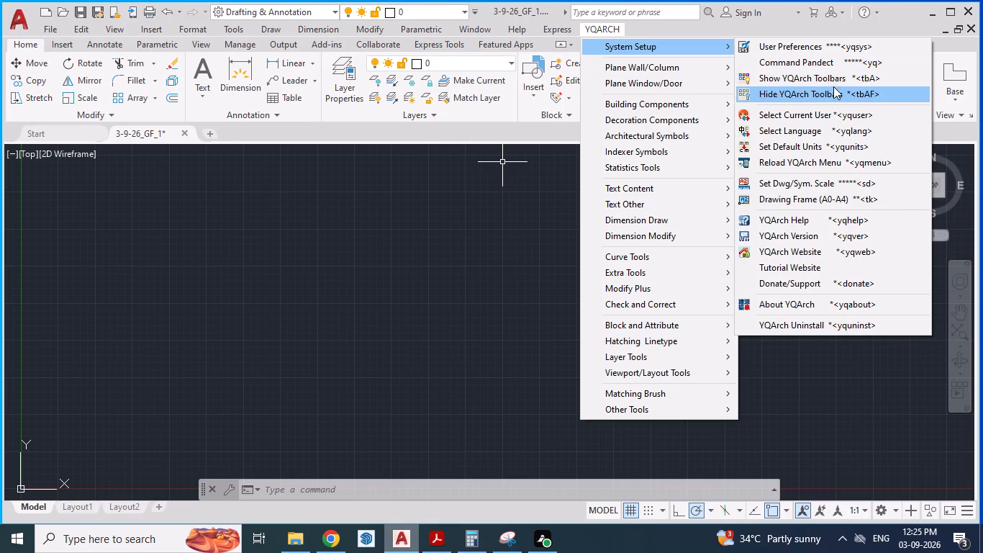
click(807, 130)
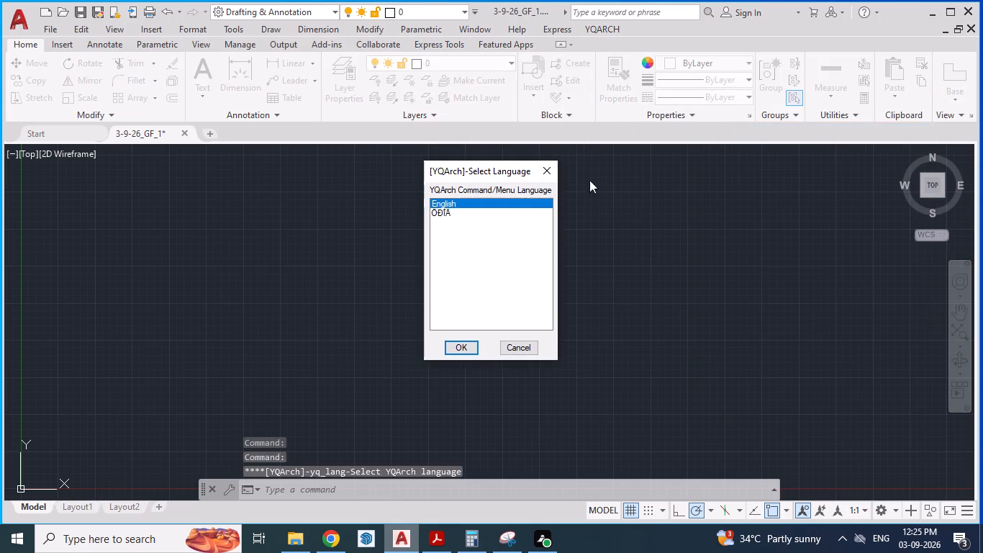
click(468, 346)
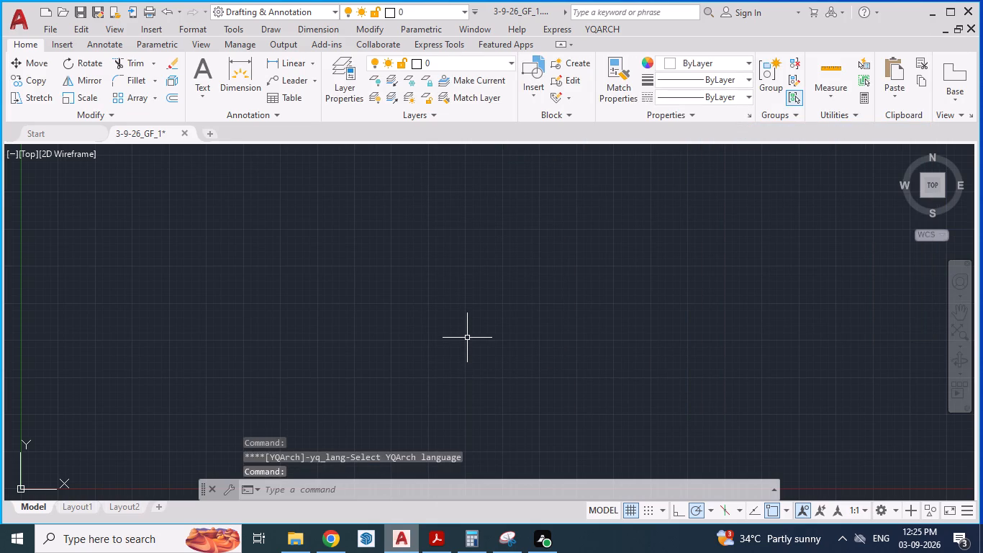
Check the primary unit settings of the Standard dimension style.
key(d)
key(Return)
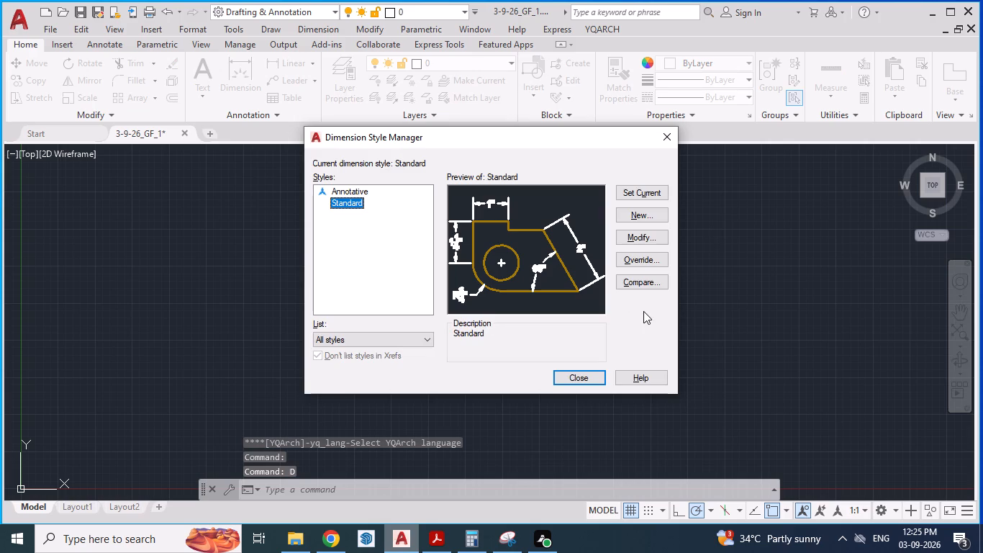
click(638, 235)
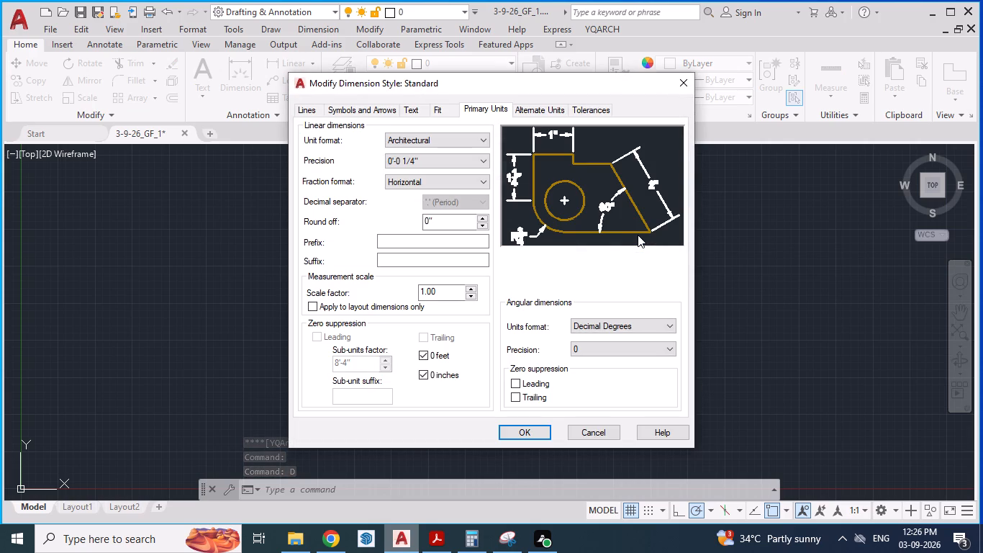
click(519, 429)
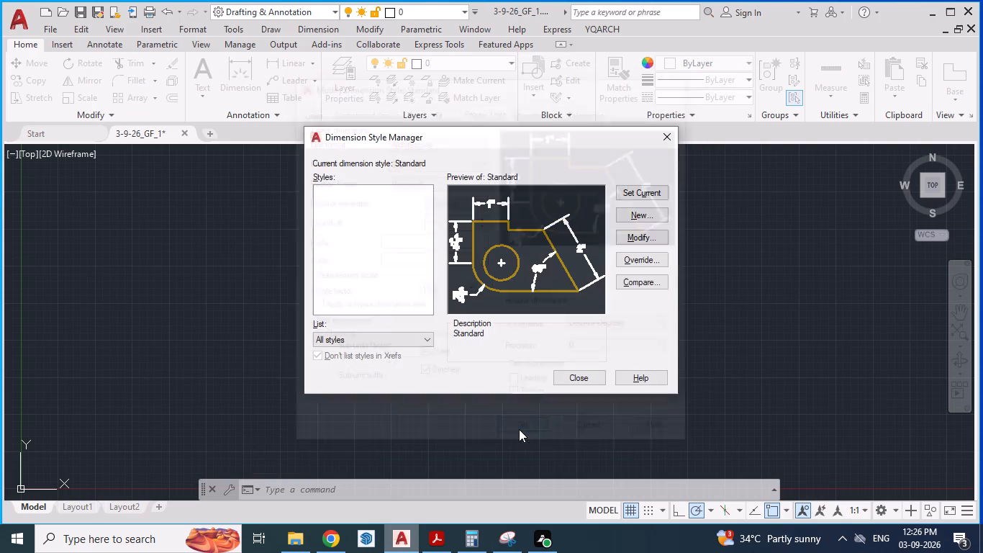
click(586, 379)
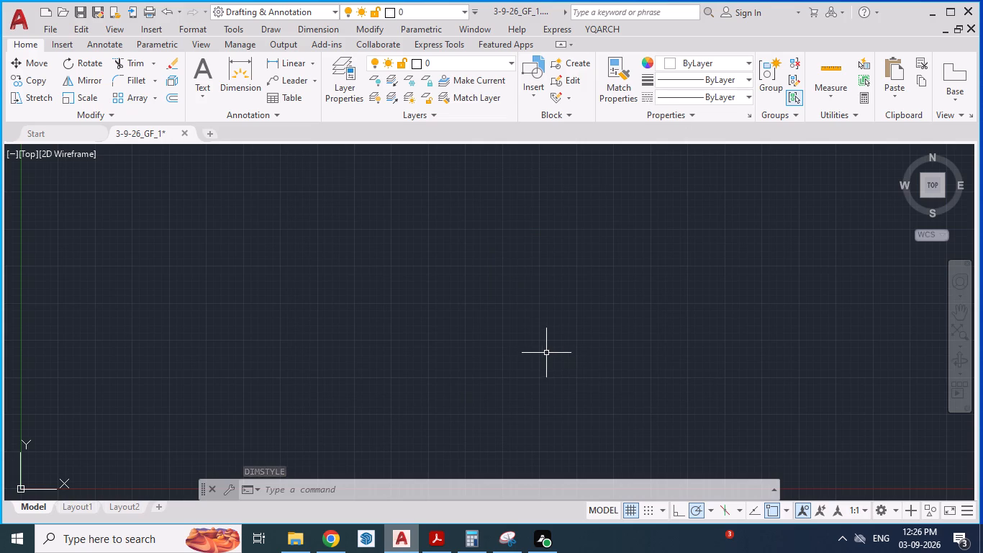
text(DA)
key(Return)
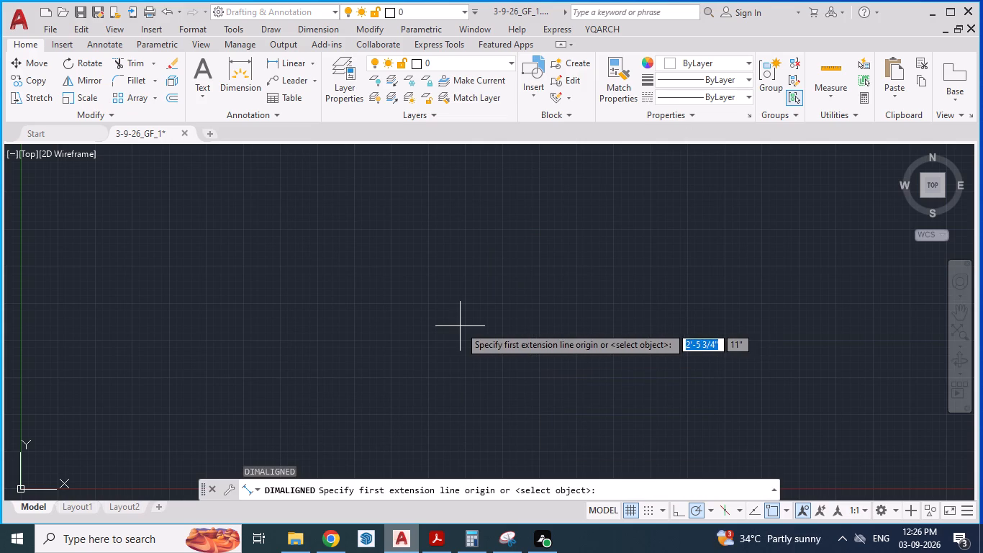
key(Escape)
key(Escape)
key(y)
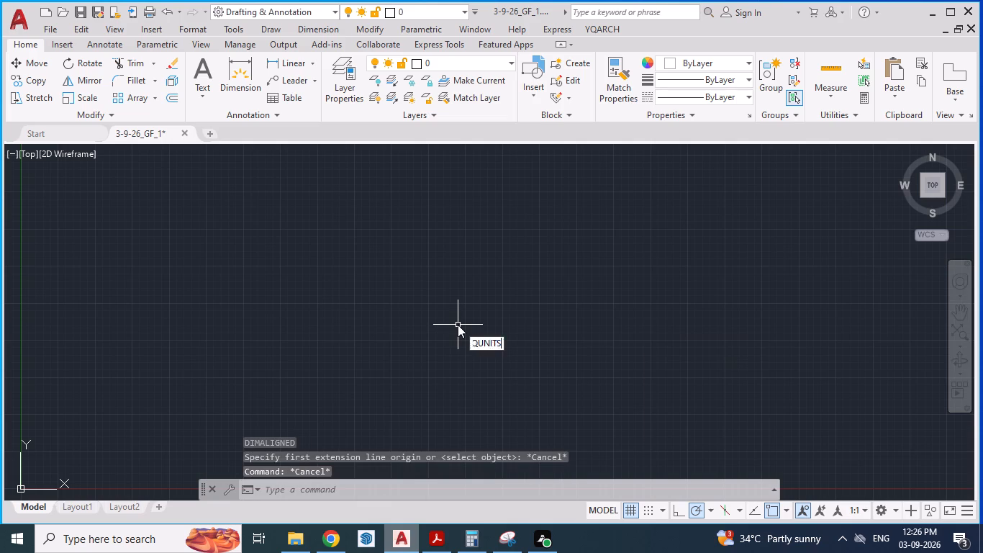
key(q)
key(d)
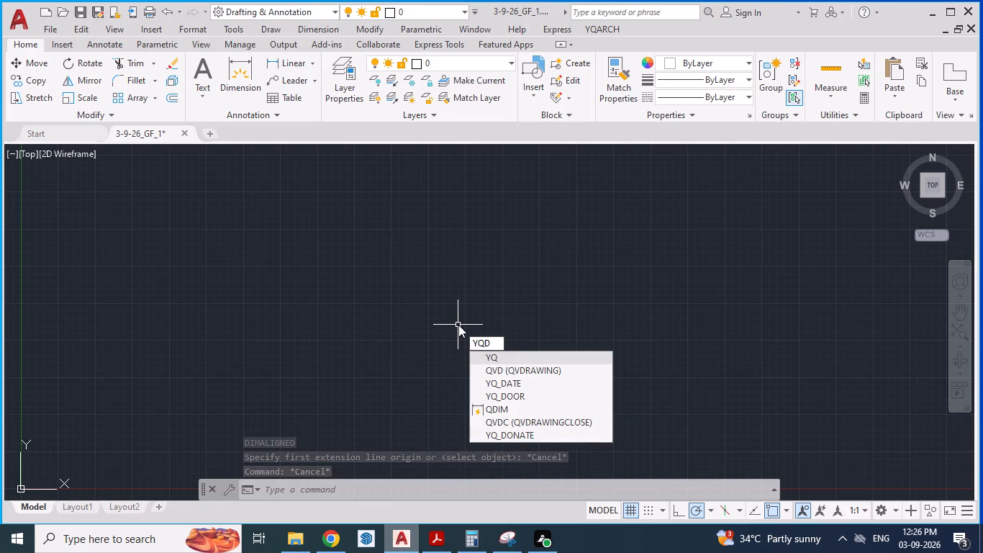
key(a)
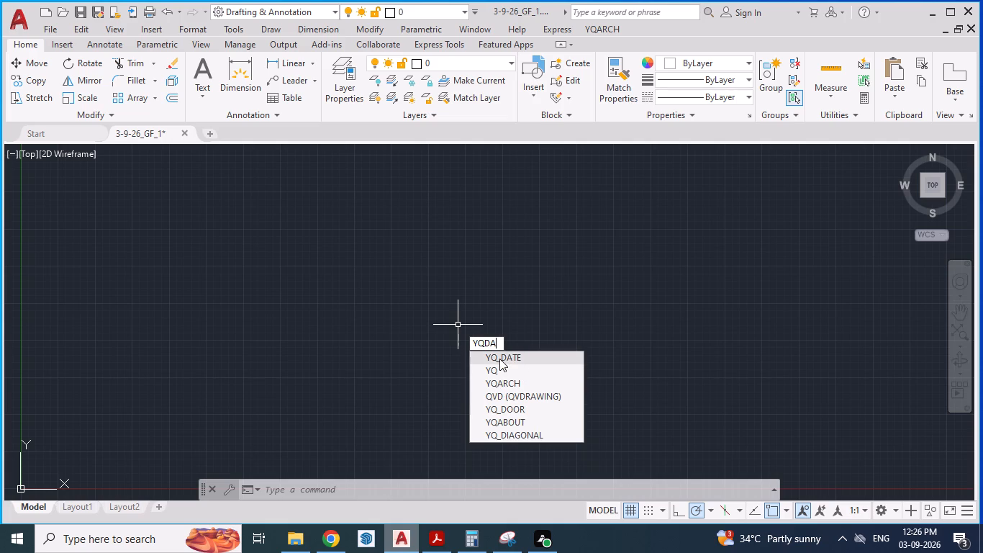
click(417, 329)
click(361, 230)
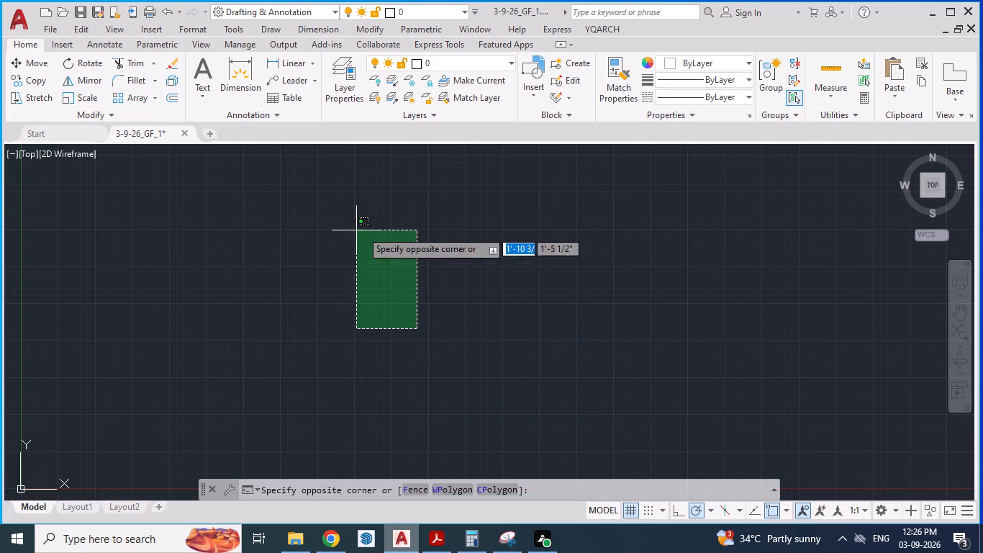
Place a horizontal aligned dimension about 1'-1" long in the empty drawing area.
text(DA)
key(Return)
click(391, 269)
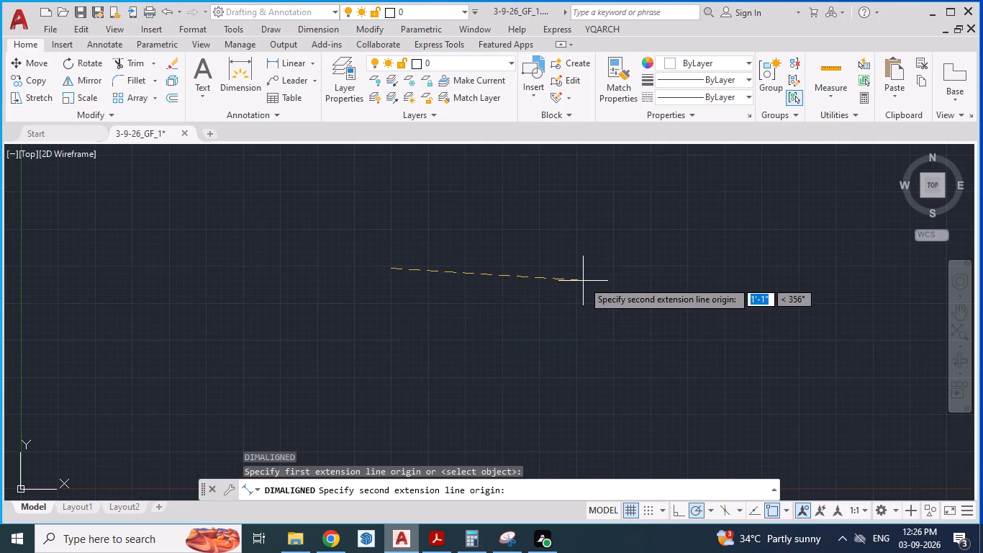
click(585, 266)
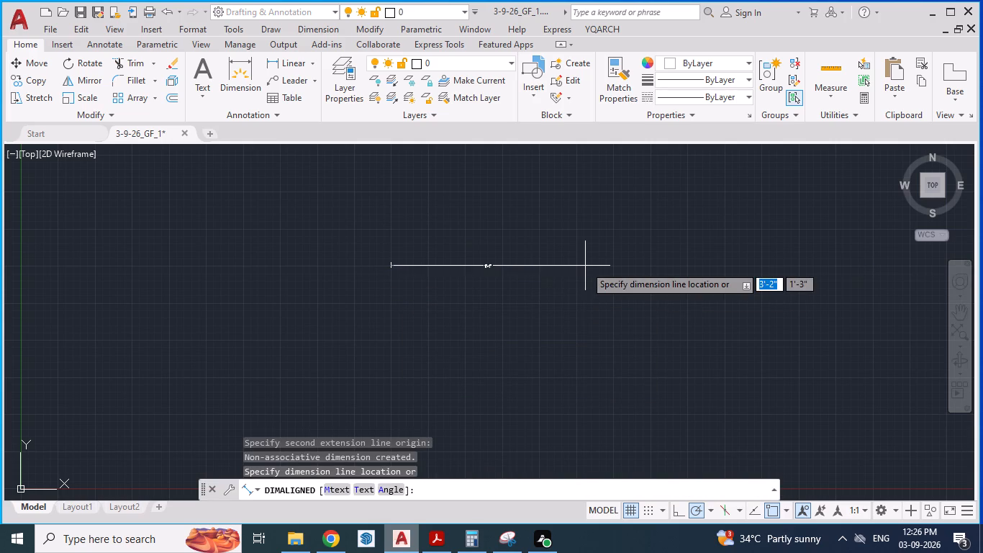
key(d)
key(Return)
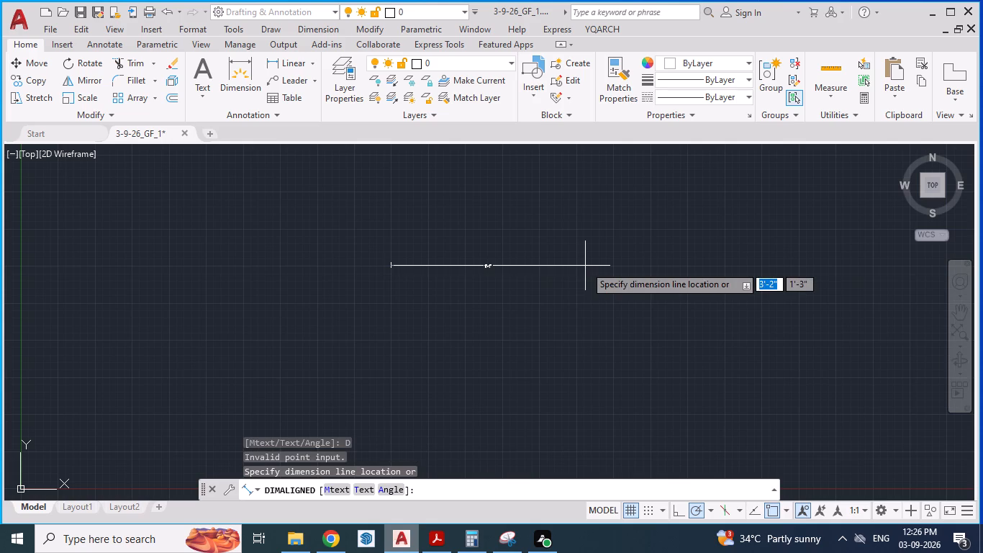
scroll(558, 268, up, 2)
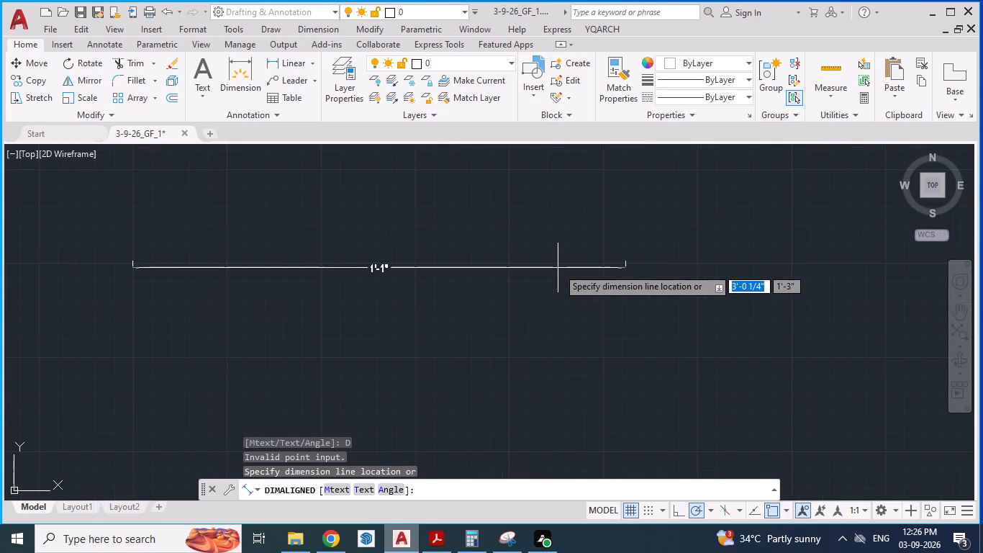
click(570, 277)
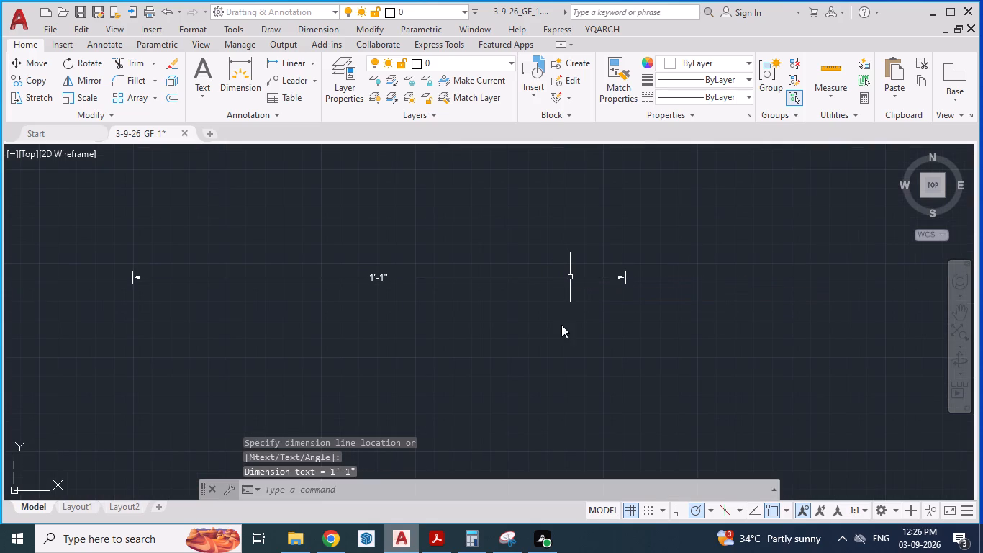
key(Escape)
Set the Standard dimension style's text height to 4".
key(d)
key(Return)
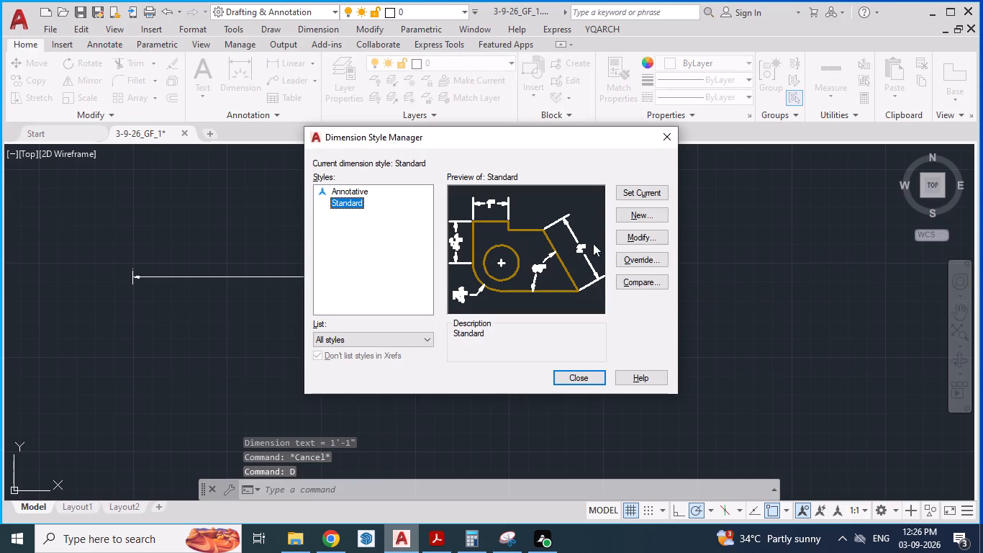
click(654, 236)
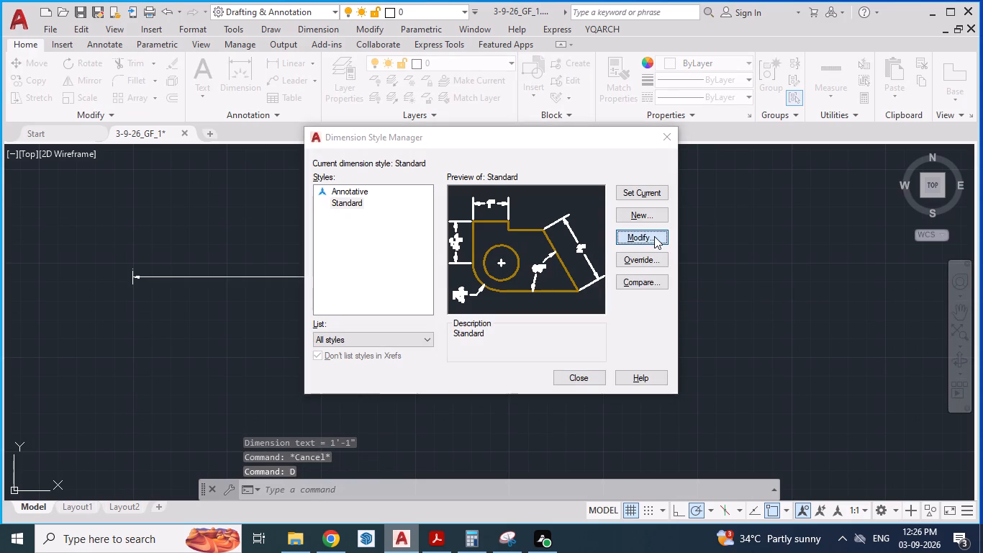
click(436, 109)
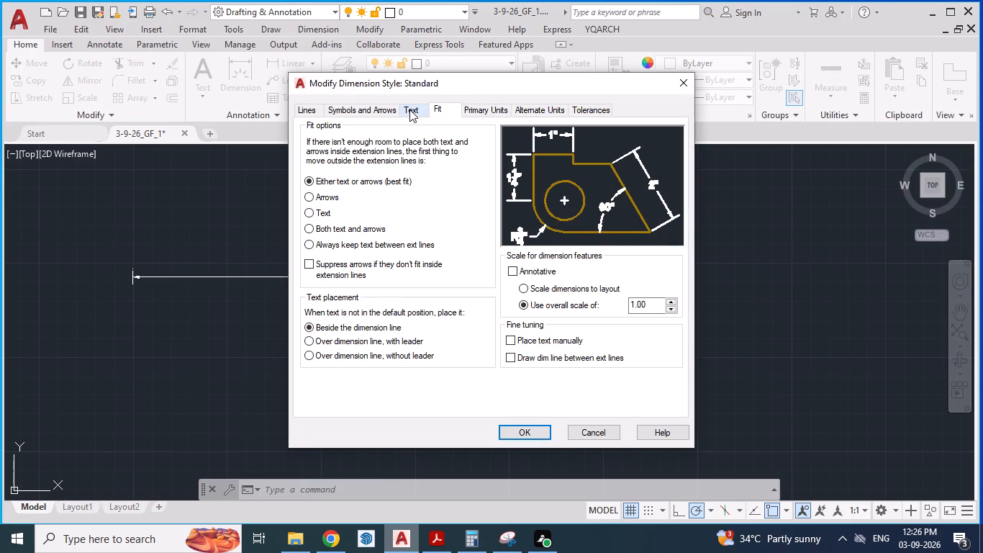
click(409, 109)
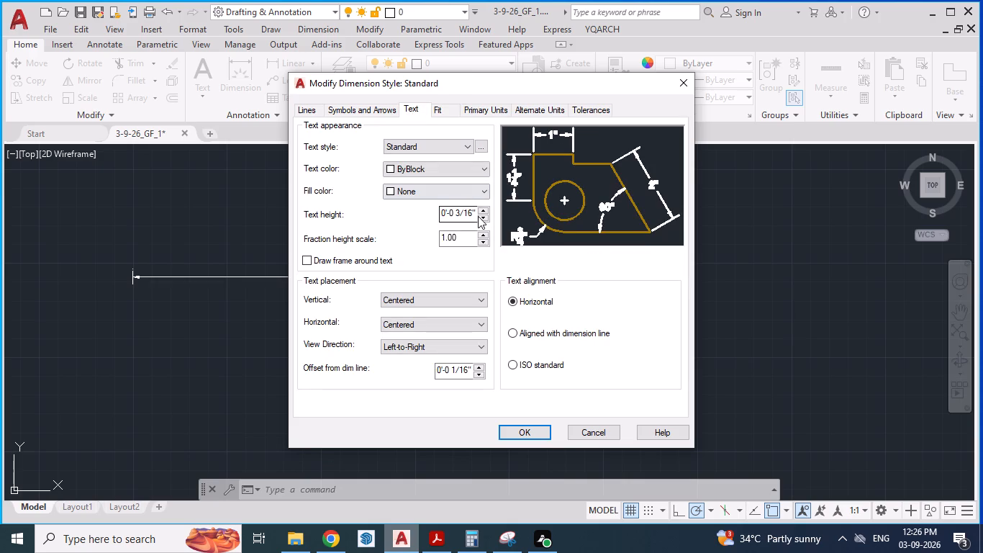
drag(476, 211, 363, 199)
text(4")
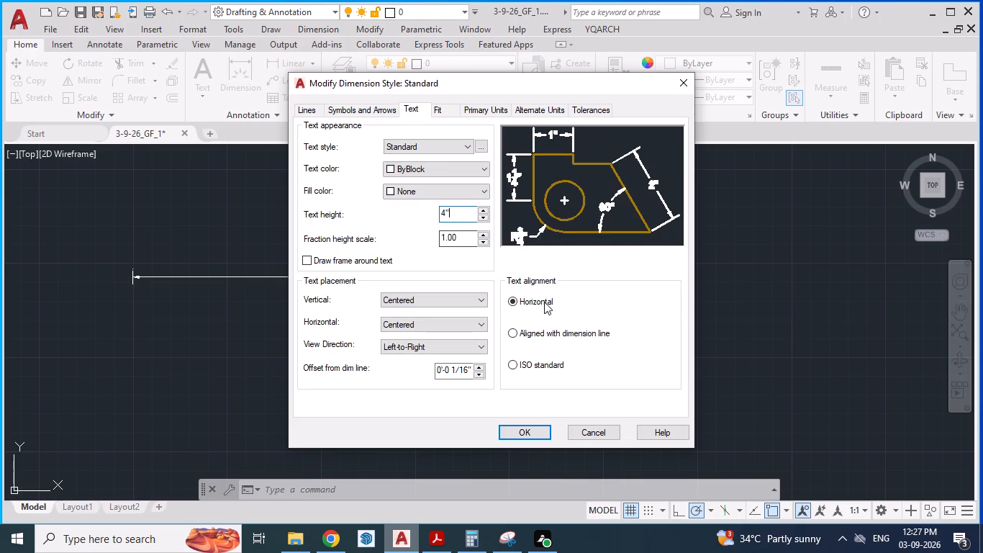
click(538, 426)
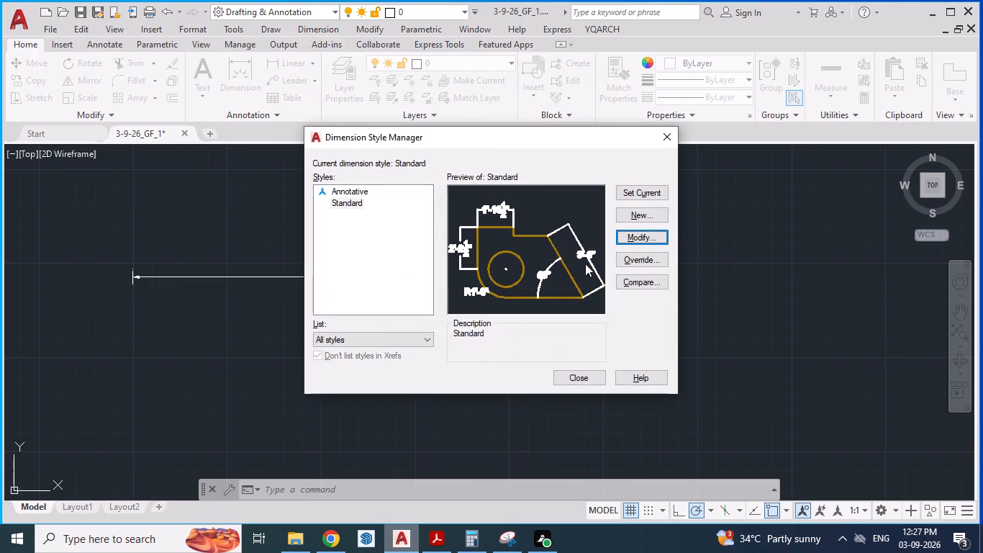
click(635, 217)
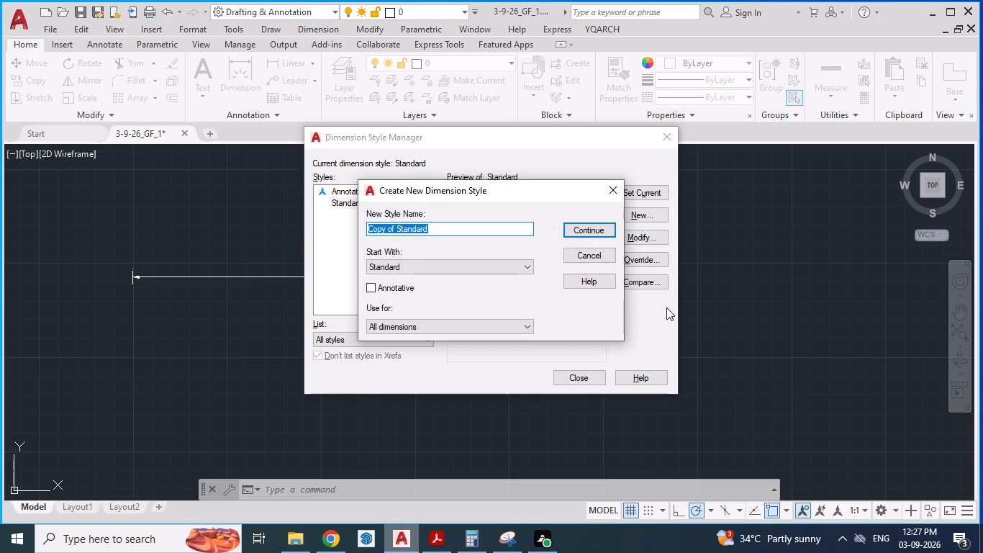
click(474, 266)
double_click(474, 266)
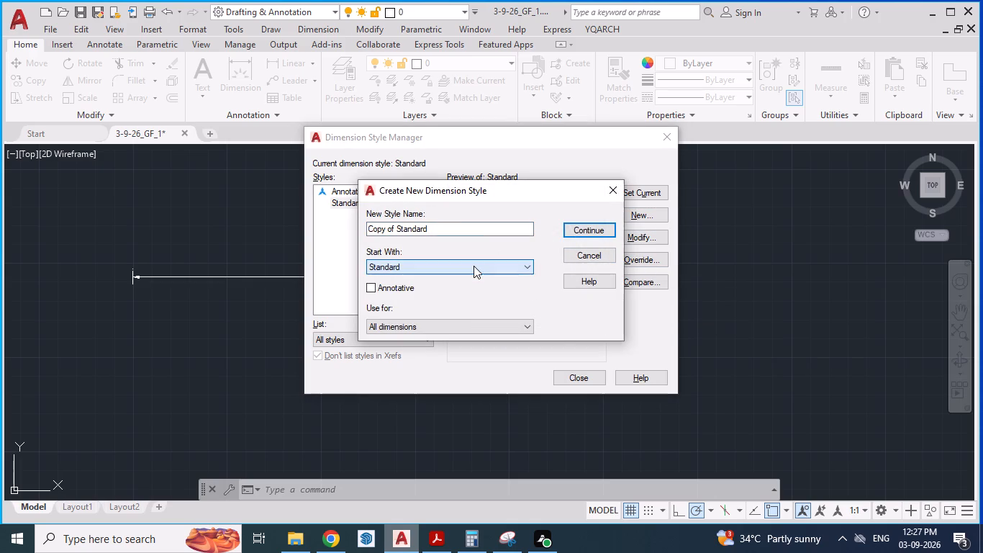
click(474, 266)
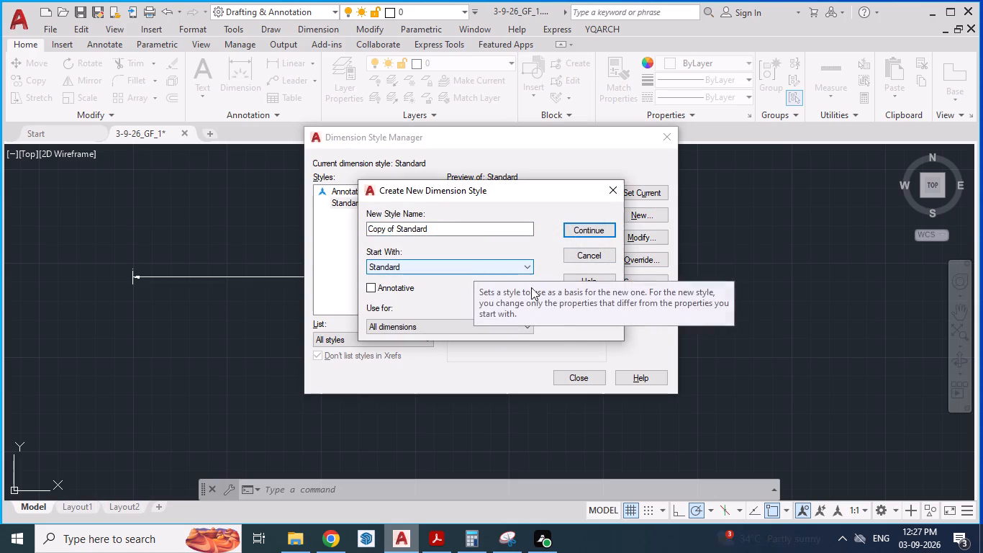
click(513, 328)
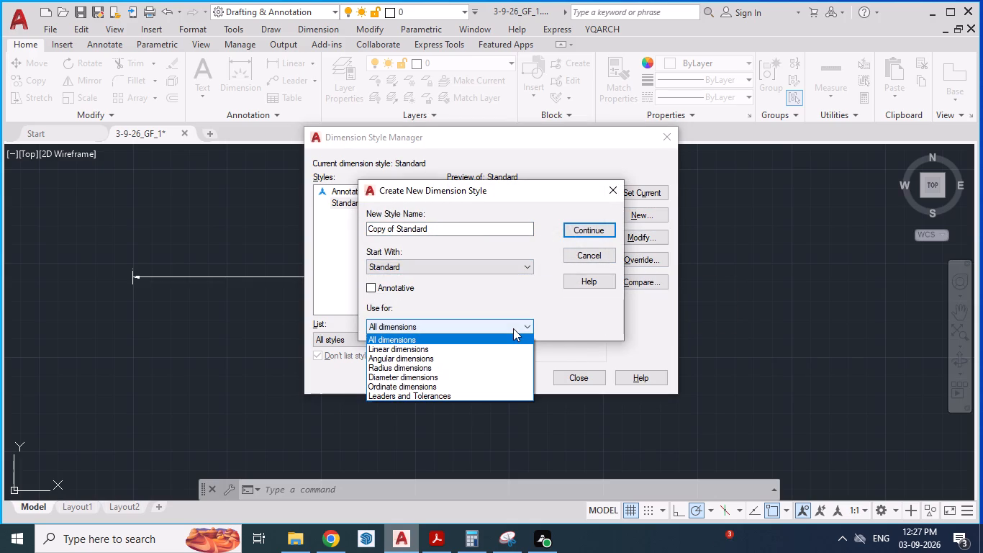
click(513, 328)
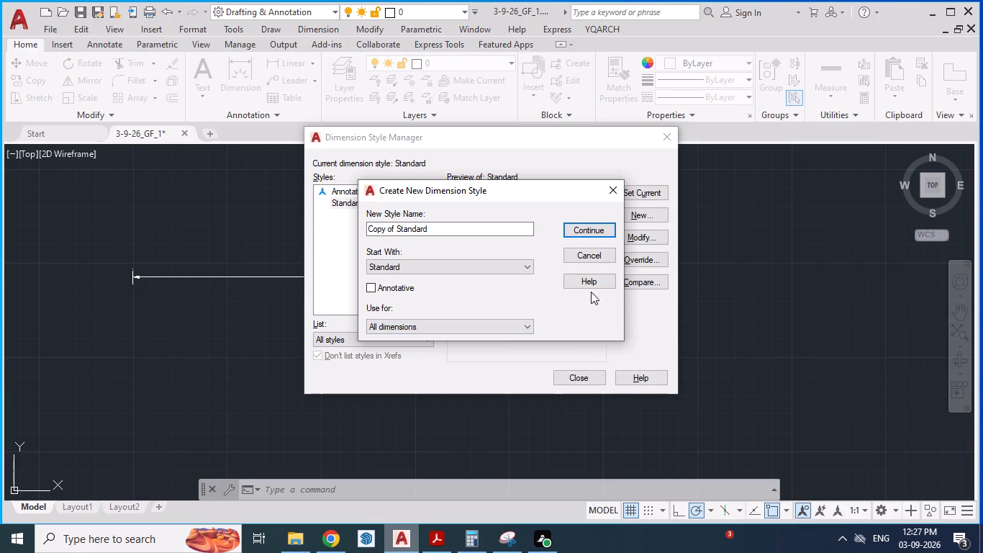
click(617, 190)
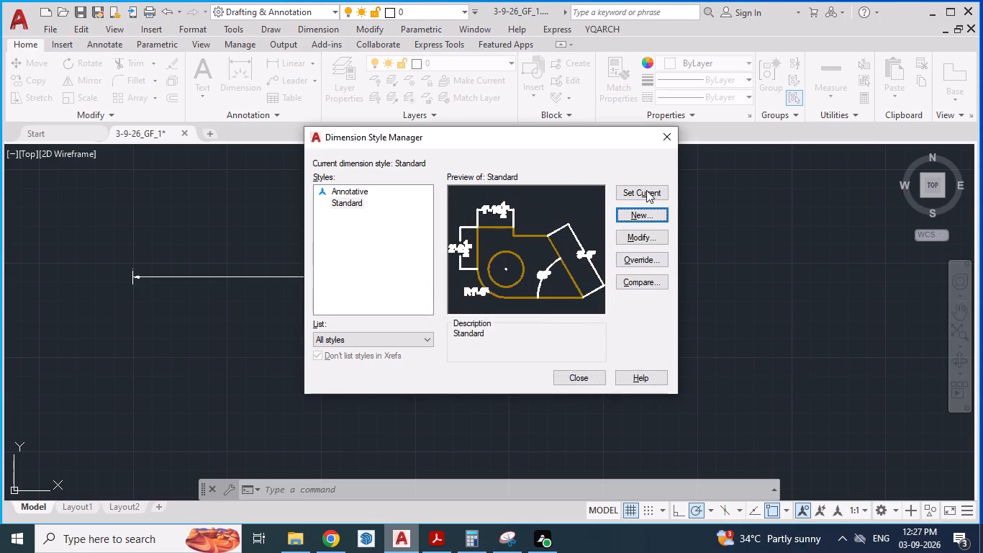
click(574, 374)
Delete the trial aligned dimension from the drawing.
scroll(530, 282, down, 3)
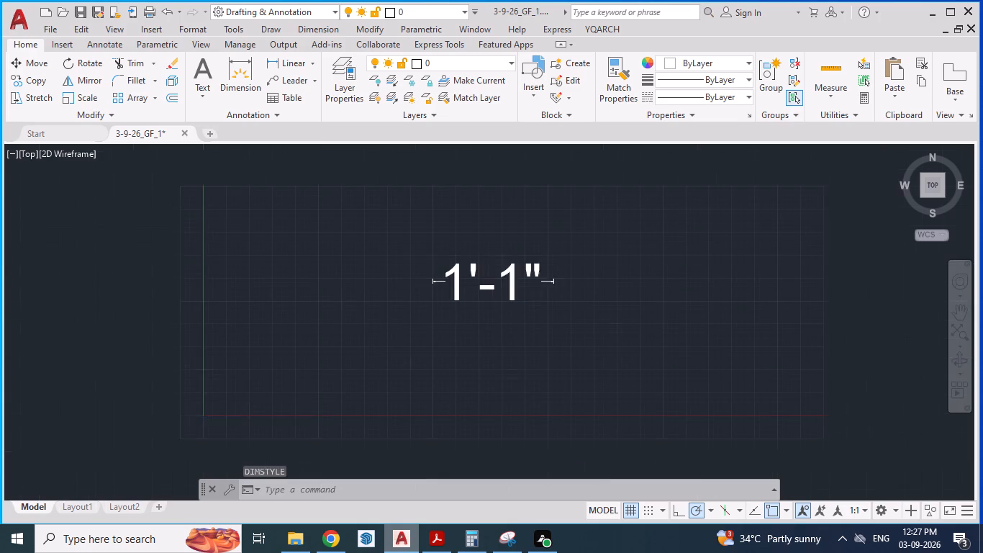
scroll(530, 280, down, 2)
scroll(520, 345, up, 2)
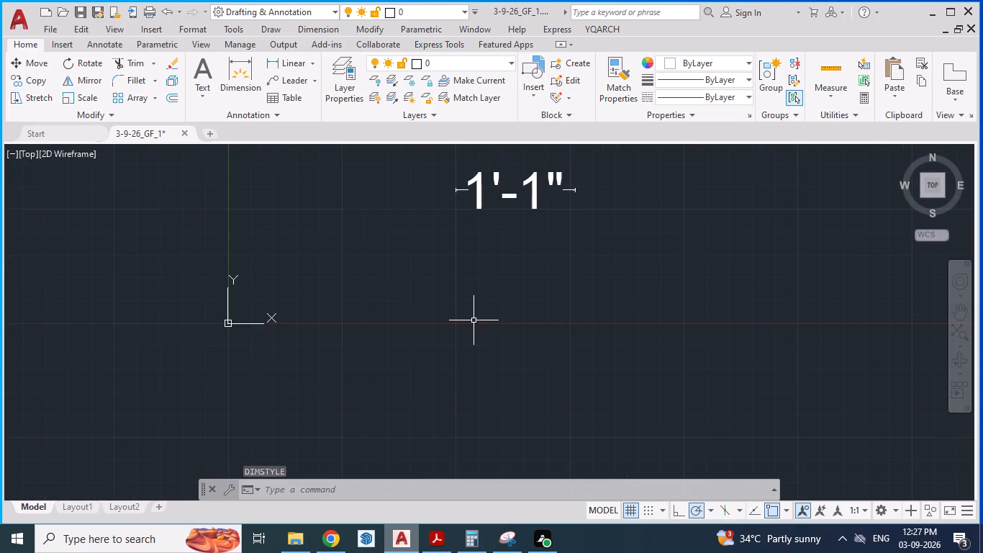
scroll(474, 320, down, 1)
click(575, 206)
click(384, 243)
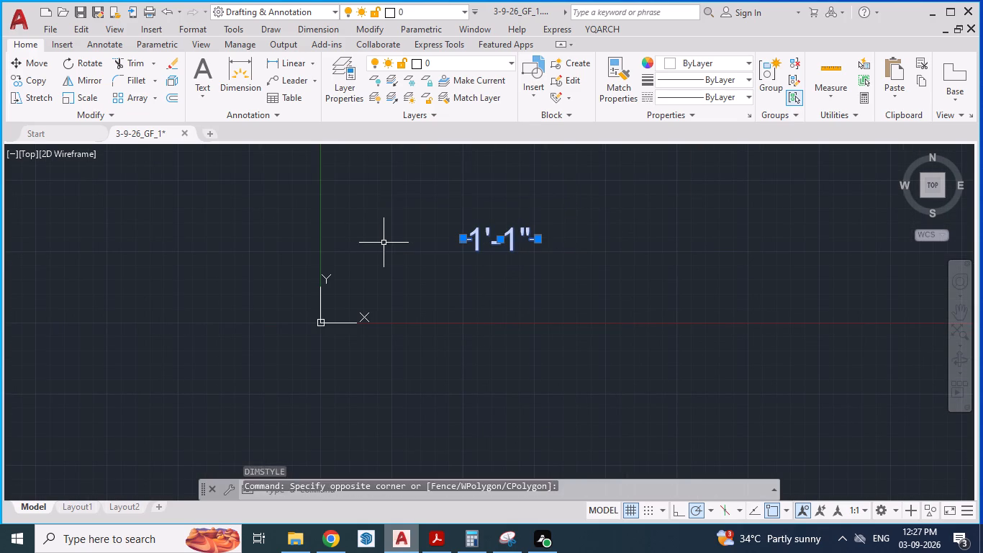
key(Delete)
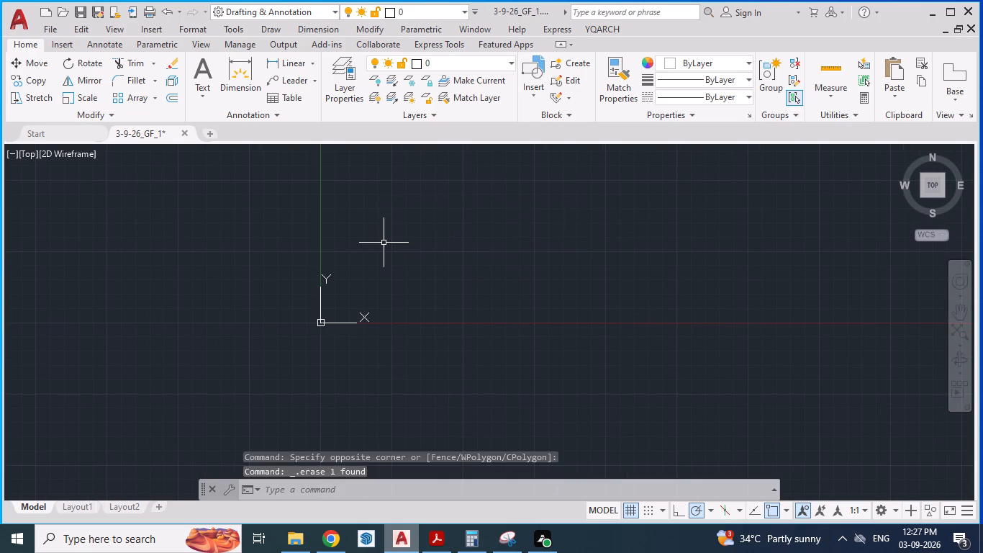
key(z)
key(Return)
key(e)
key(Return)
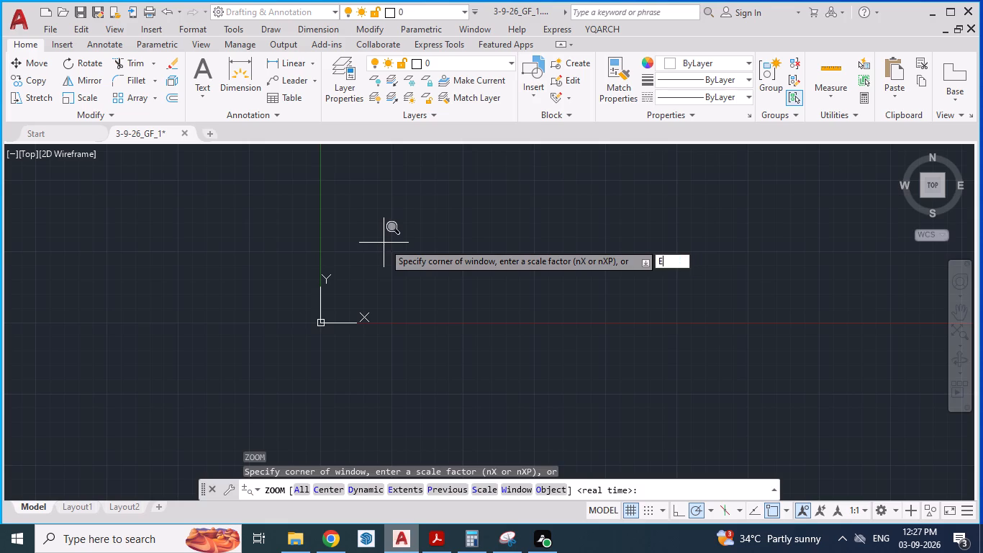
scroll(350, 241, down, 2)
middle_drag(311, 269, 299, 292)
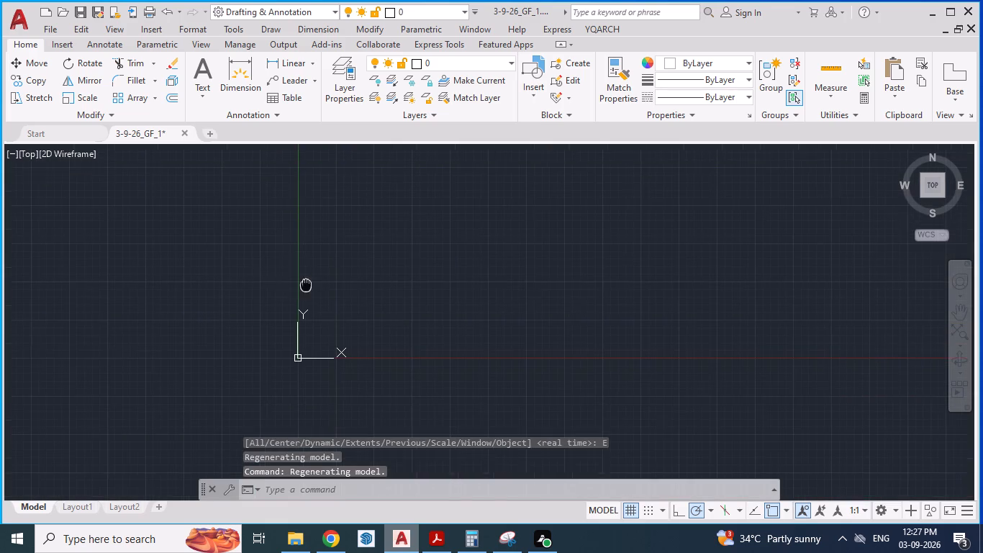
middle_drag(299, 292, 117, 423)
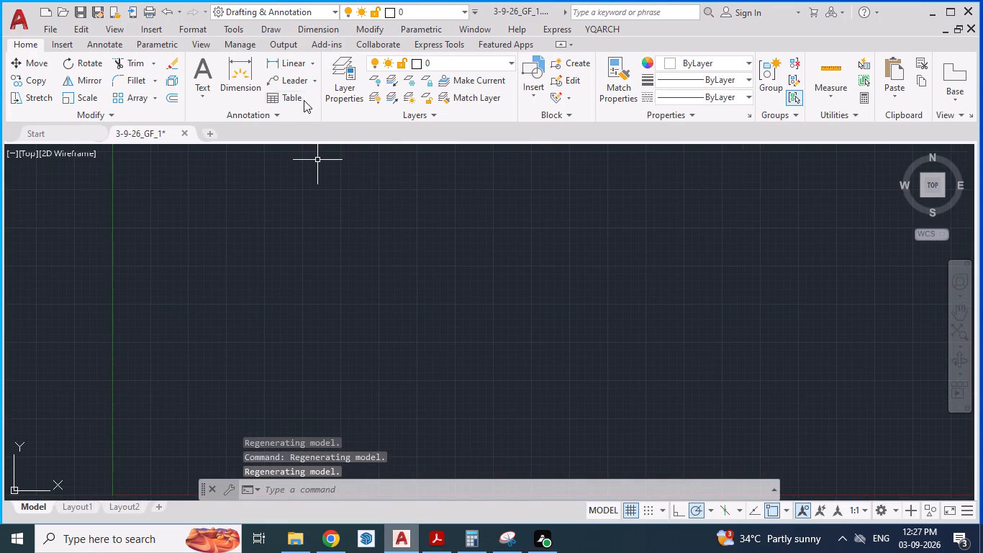
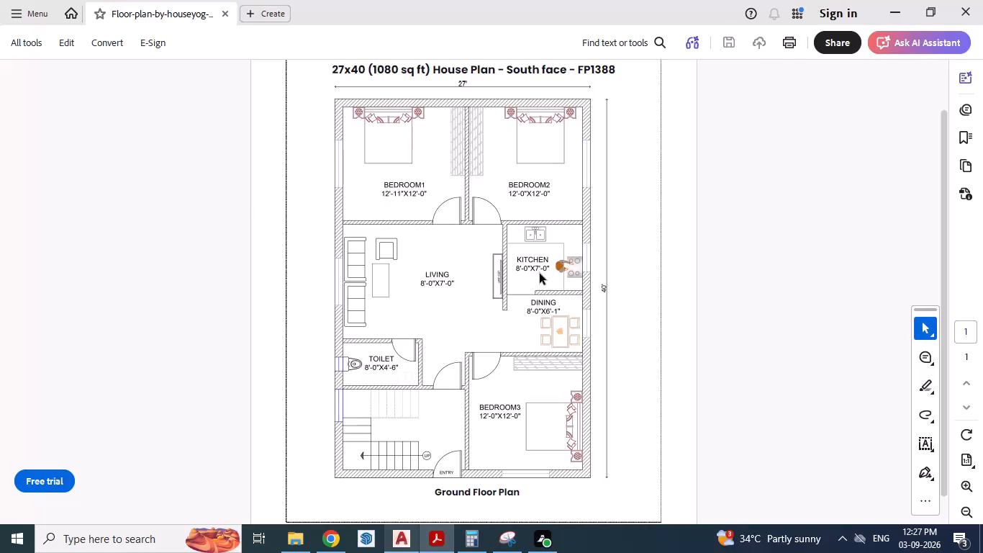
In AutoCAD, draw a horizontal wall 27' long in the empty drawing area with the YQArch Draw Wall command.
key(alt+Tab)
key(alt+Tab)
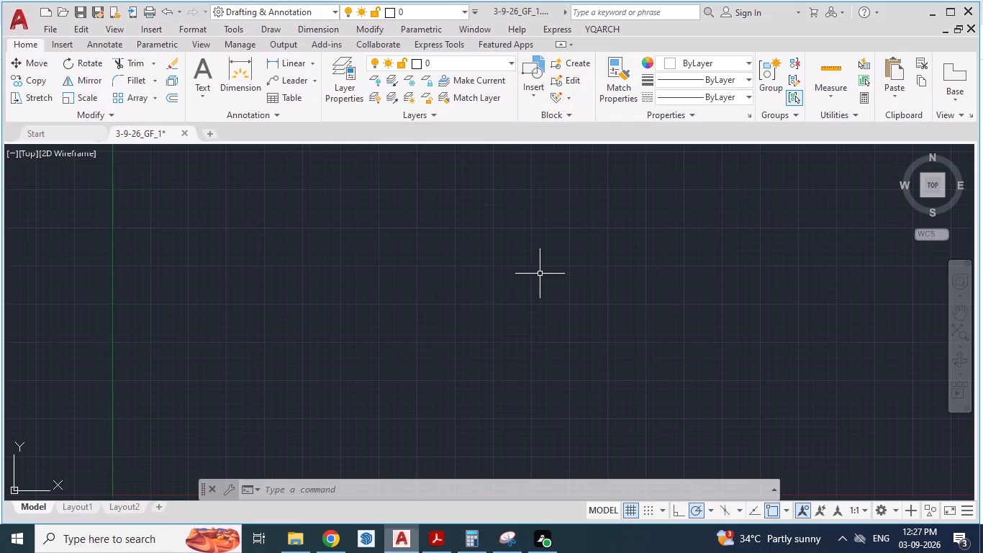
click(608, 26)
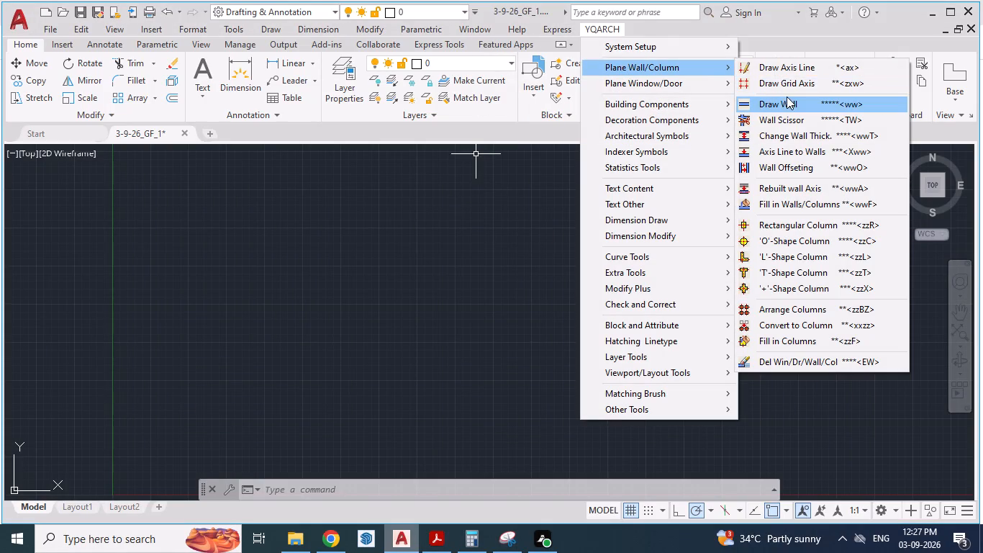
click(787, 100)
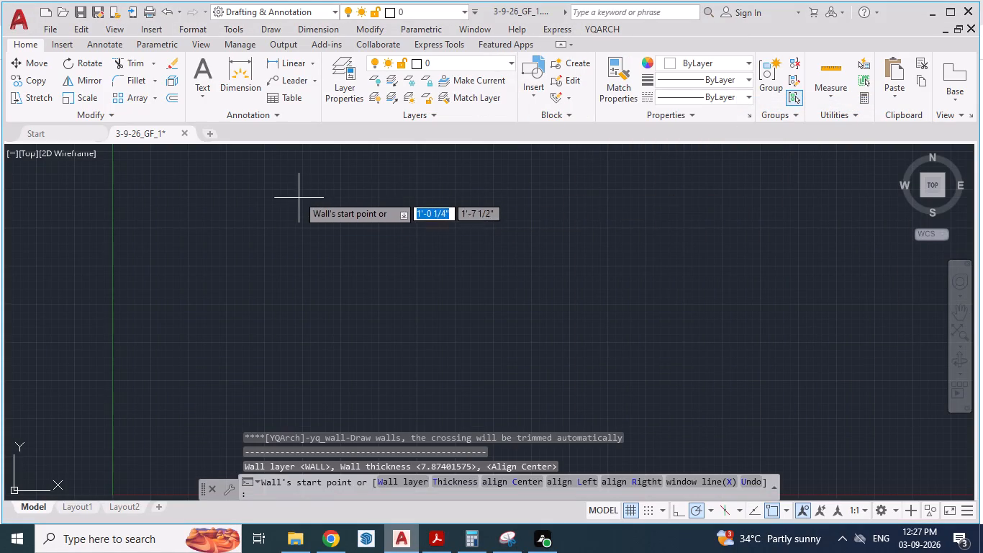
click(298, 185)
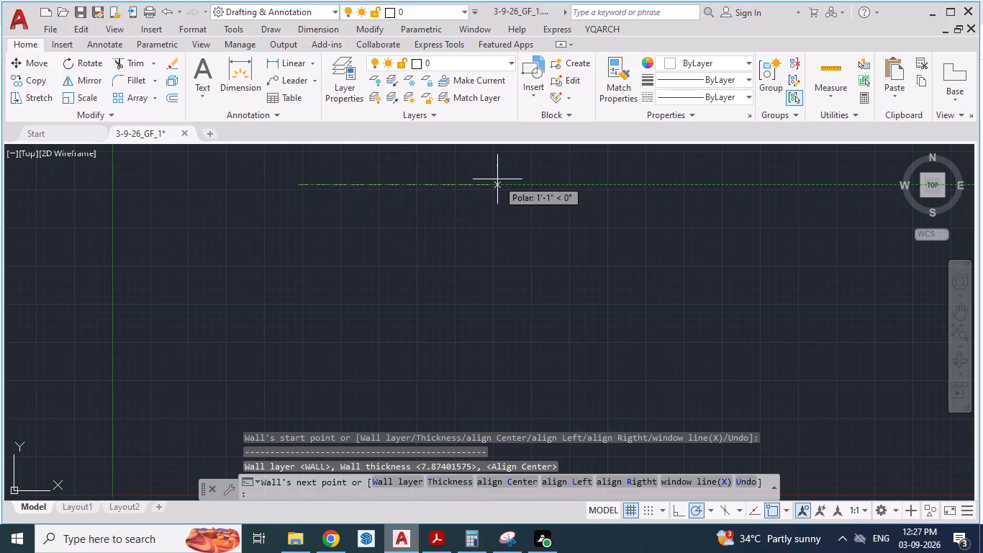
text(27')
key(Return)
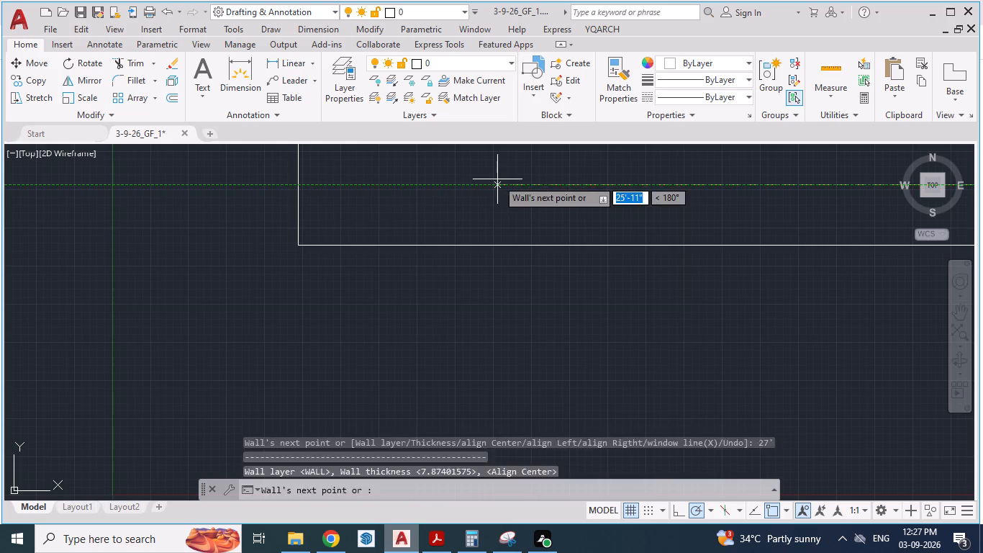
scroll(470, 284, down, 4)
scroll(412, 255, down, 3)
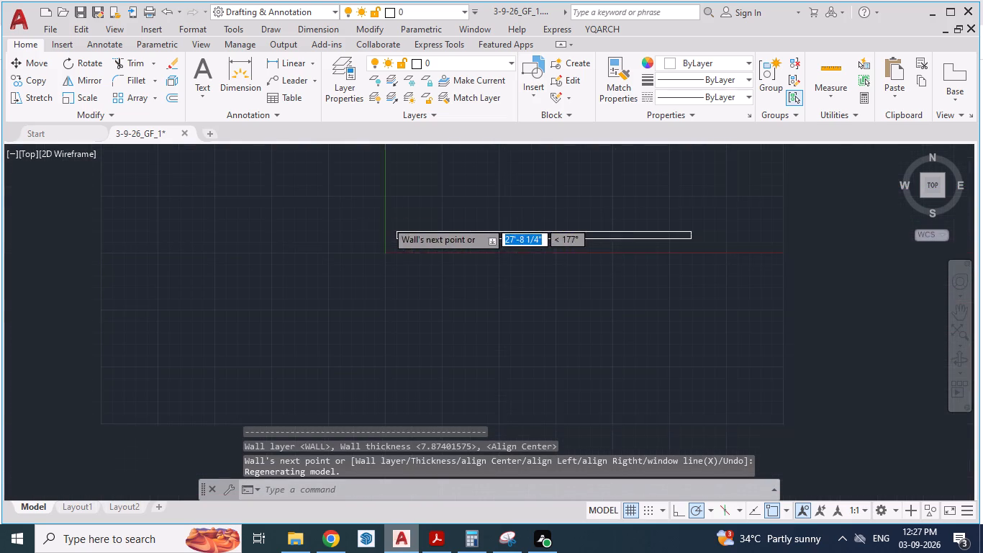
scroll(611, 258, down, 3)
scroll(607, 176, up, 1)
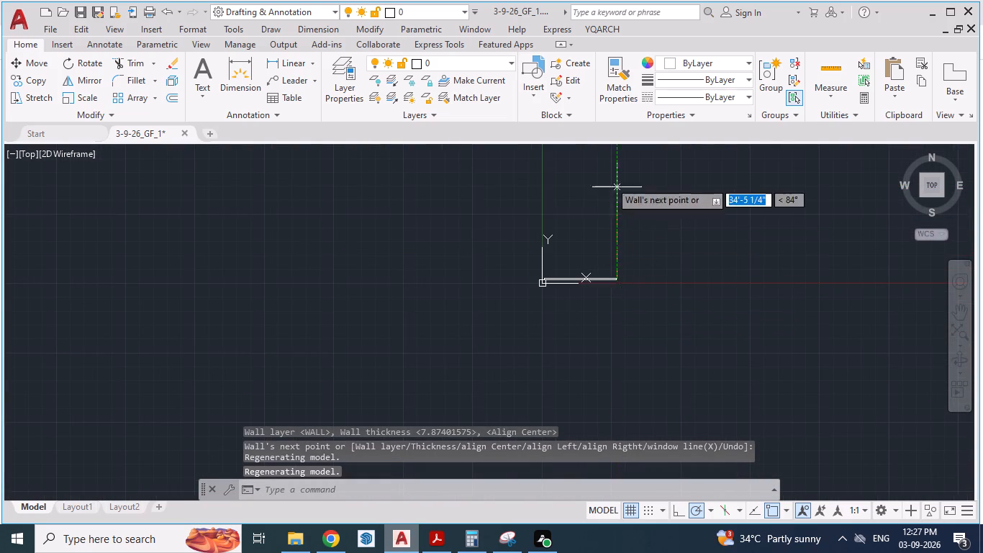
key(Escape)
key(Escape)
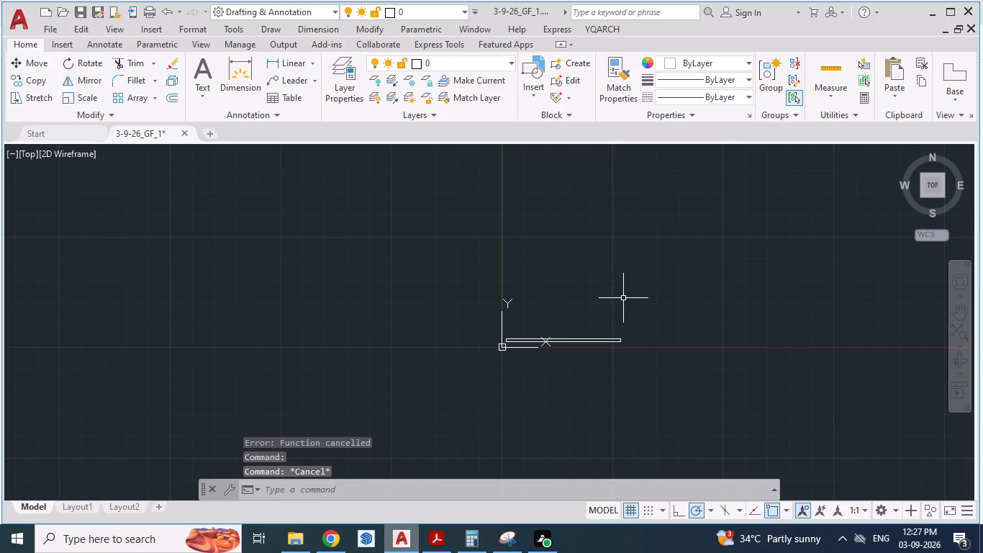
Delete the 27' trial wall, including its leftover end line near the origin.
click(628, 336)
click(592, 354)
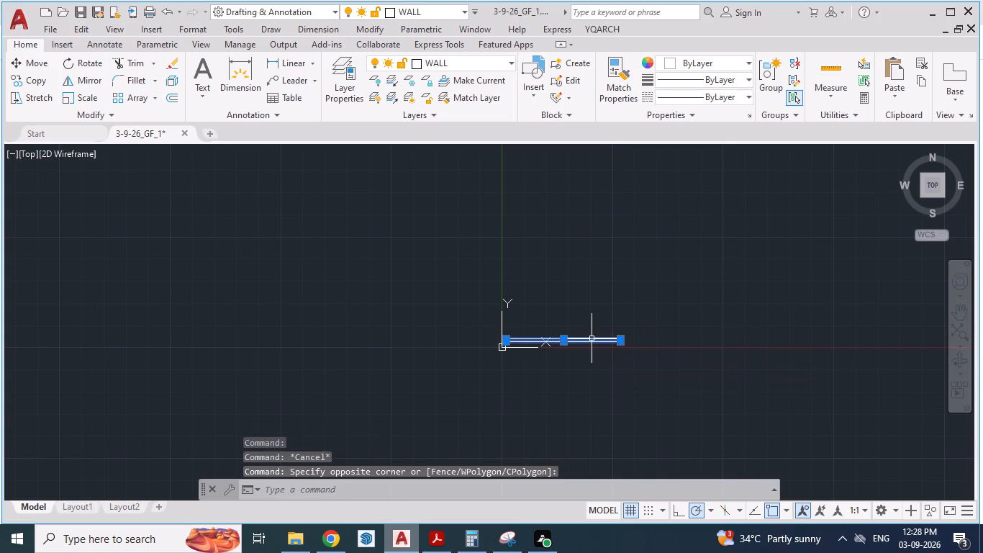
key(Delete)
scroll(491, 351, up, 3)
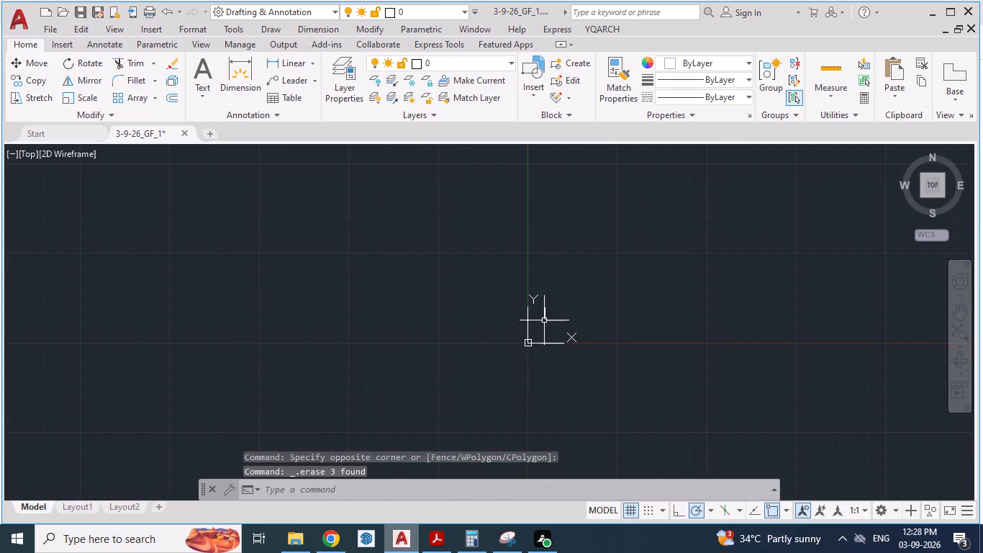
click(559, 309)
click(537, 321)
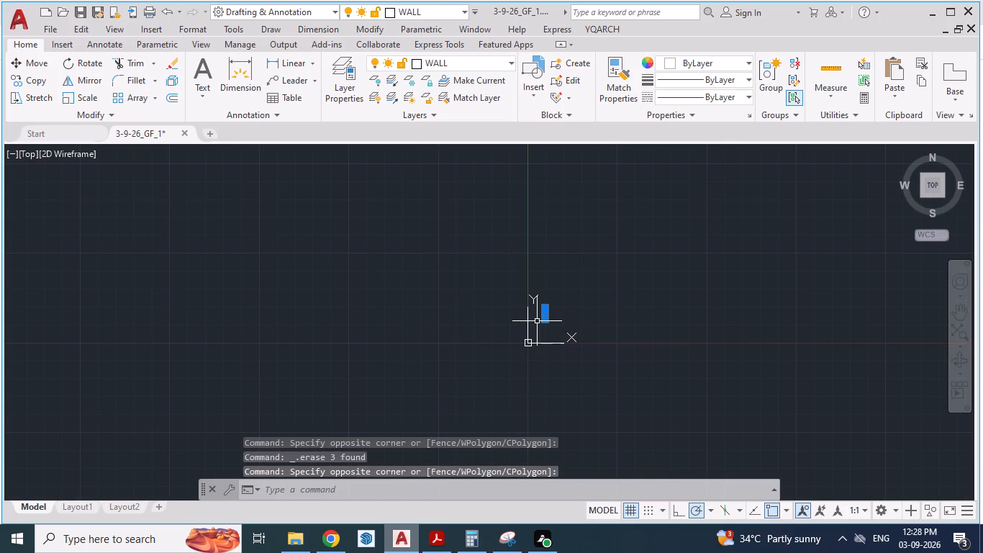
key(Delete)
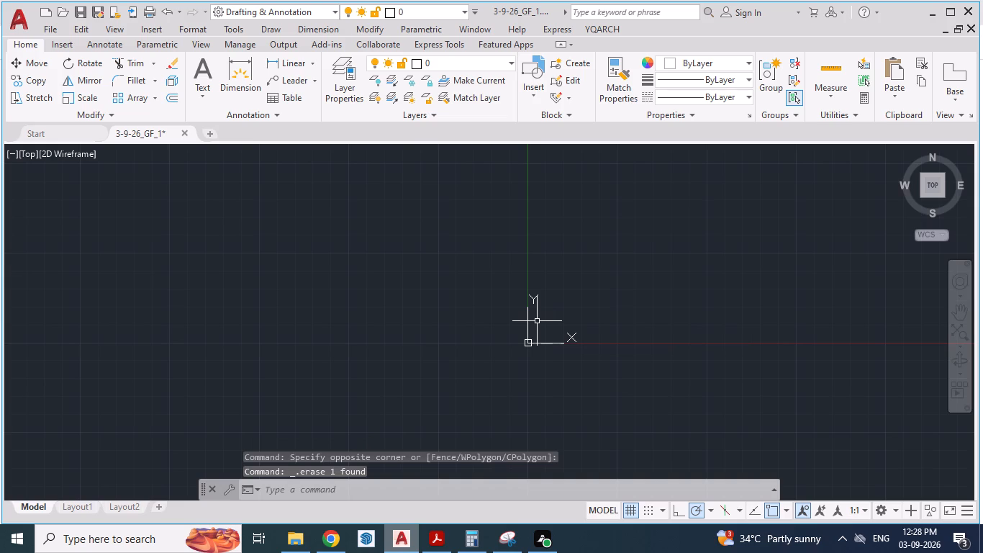
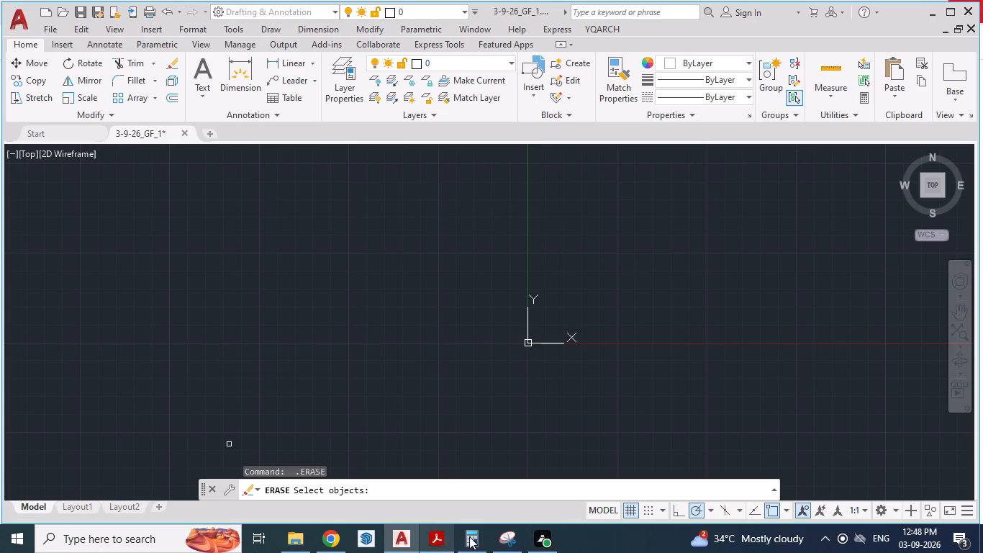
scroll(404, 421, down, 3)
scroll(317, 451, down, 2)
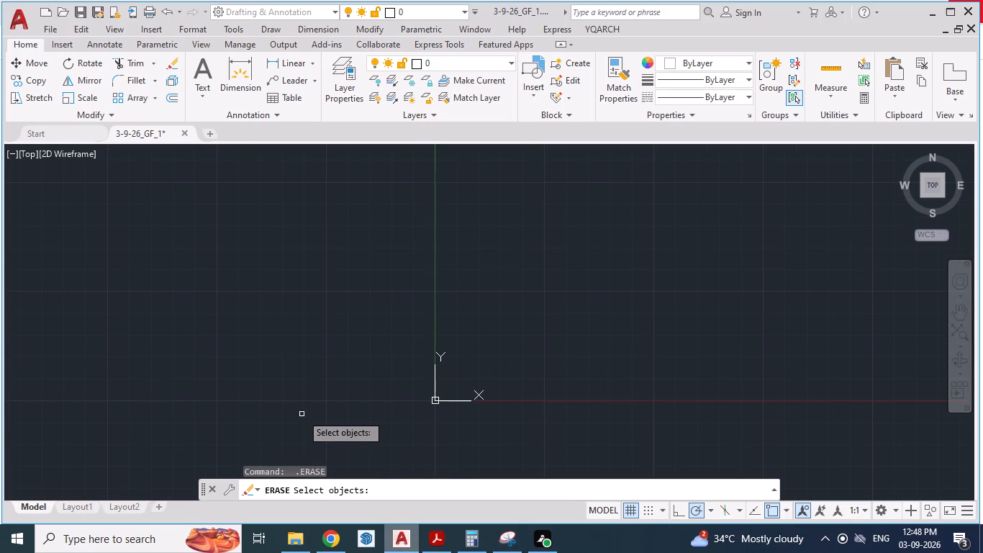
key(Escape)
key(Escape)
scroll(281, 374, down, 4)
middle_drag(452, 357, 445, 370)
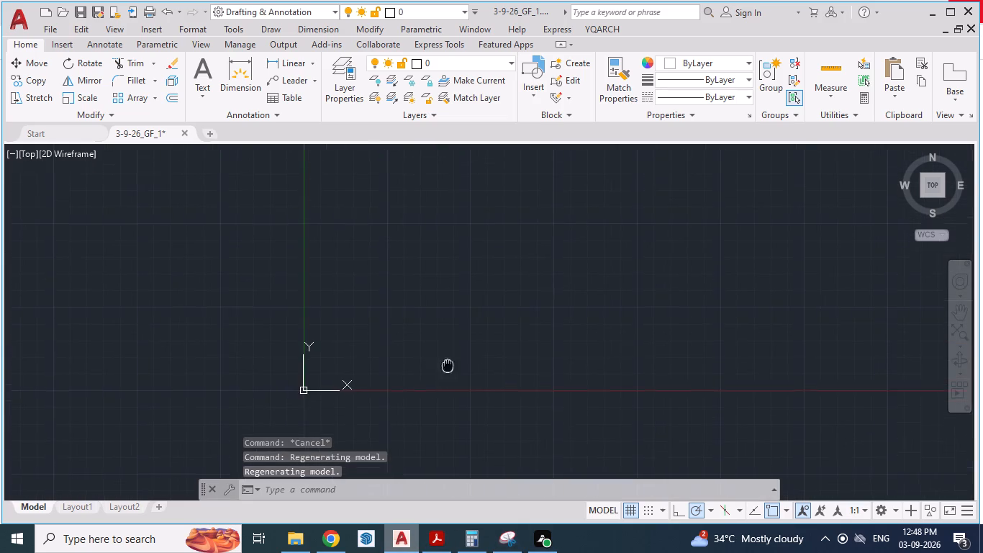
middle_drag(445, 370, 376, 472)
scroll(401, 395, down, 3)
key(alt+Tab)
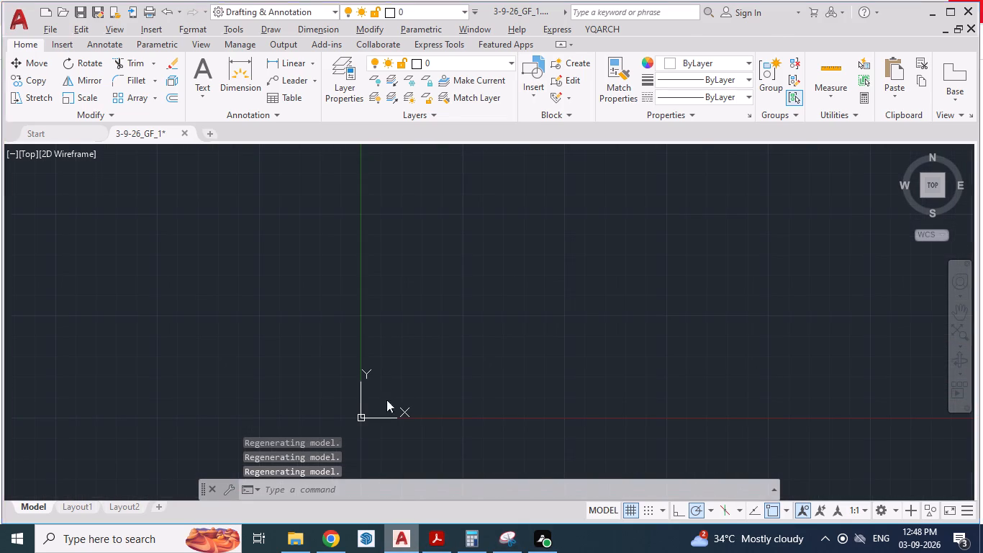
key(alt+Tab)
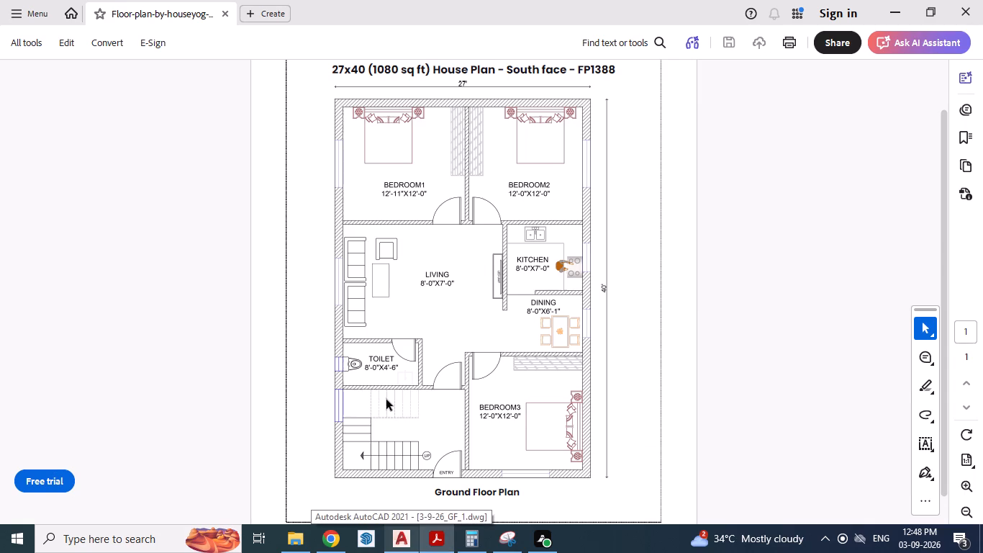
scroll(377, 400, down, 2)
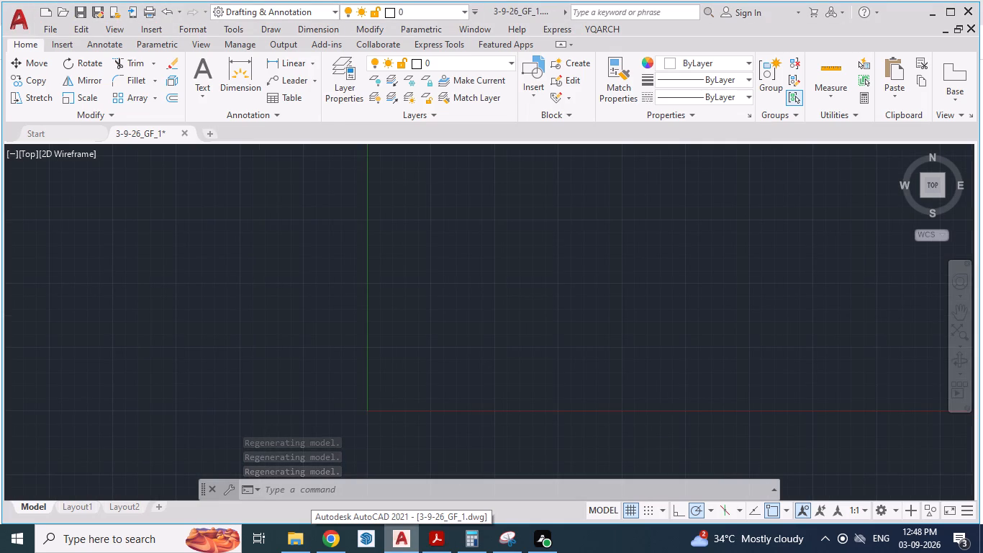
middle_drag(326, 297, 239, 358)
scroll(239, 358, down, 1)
Set up the YQArch Draw Wall command with layer WALL, a wall thickness of 9" and left alignment.
click(615, 29)
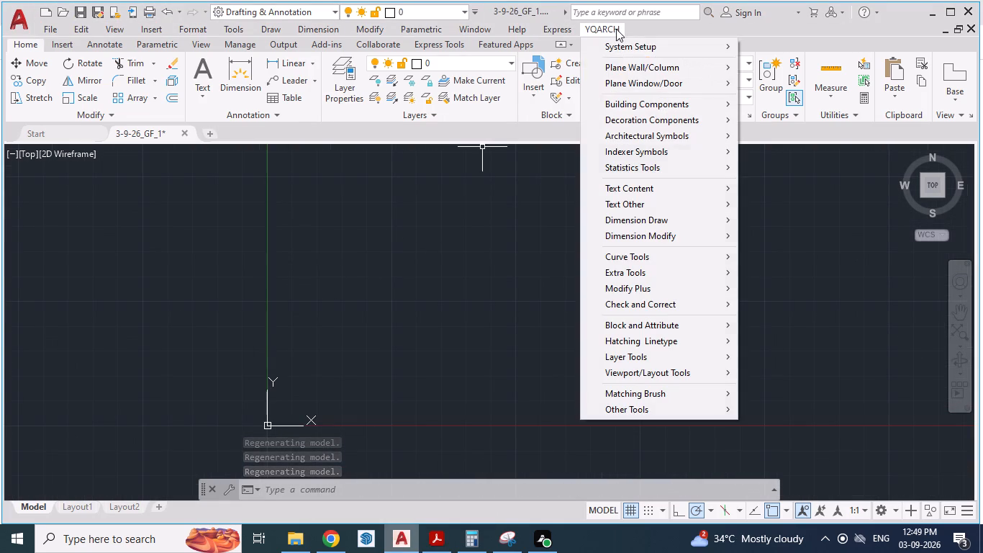
click(633, 66)
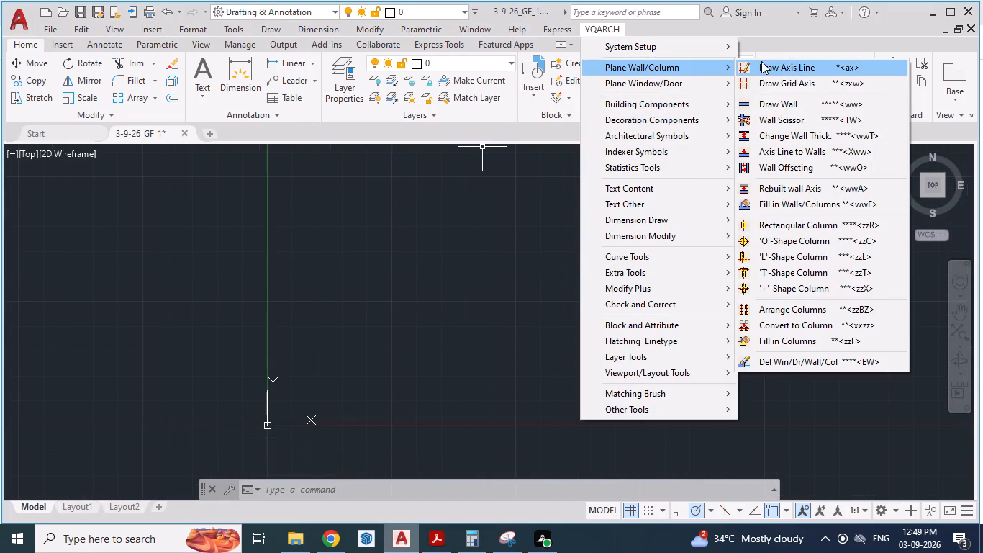
click(784, 102)
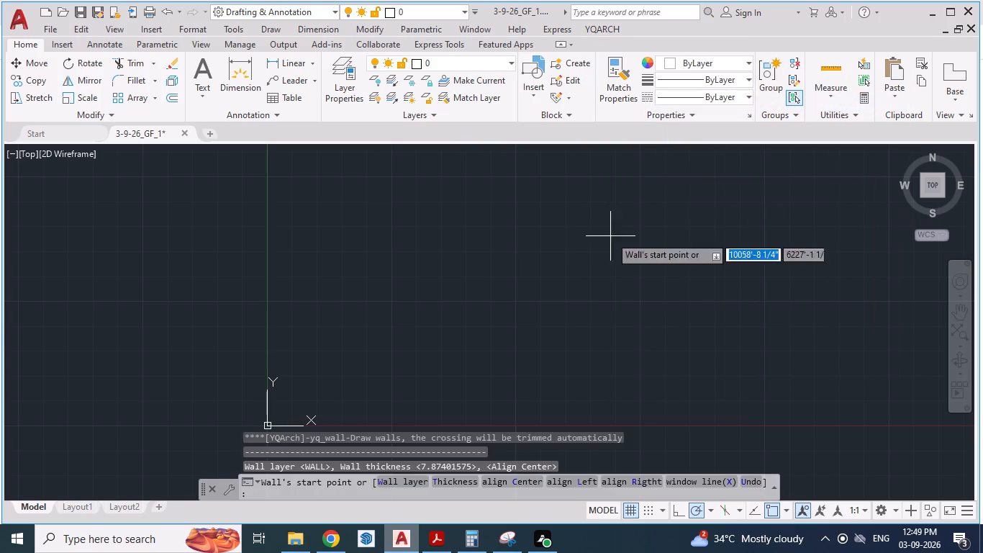
click(402, 485)
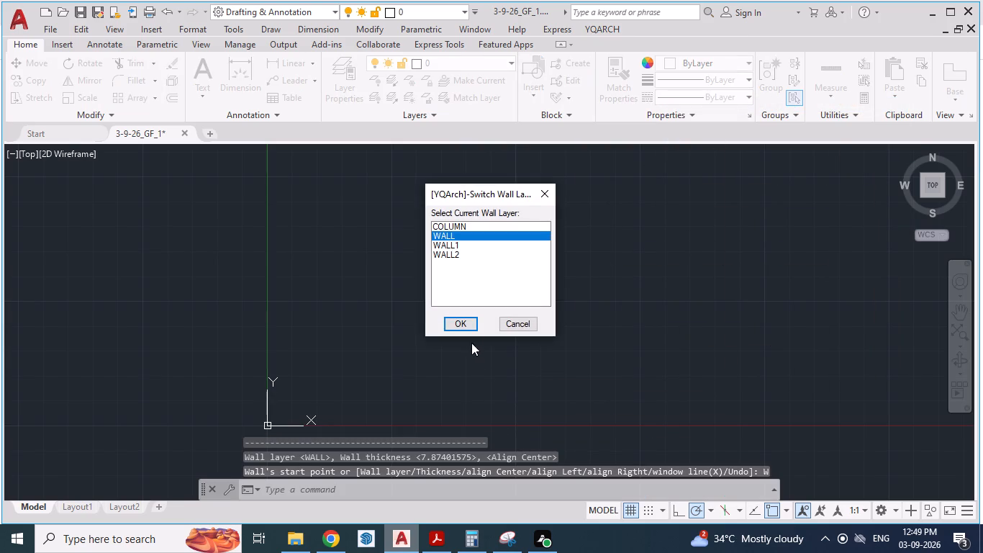
click(464, 317)
click(455, 478)
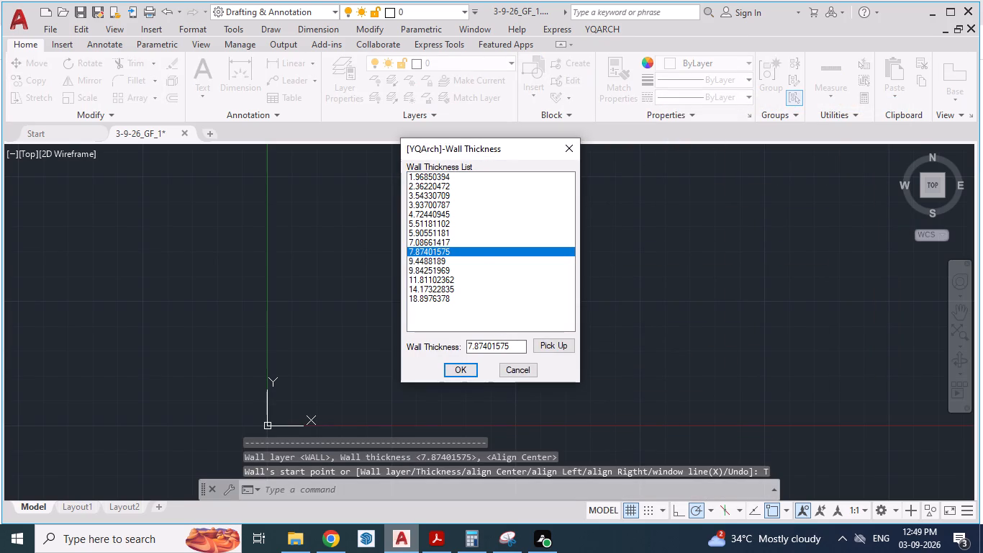
drag(515, 346, 441, 344)
key(9)
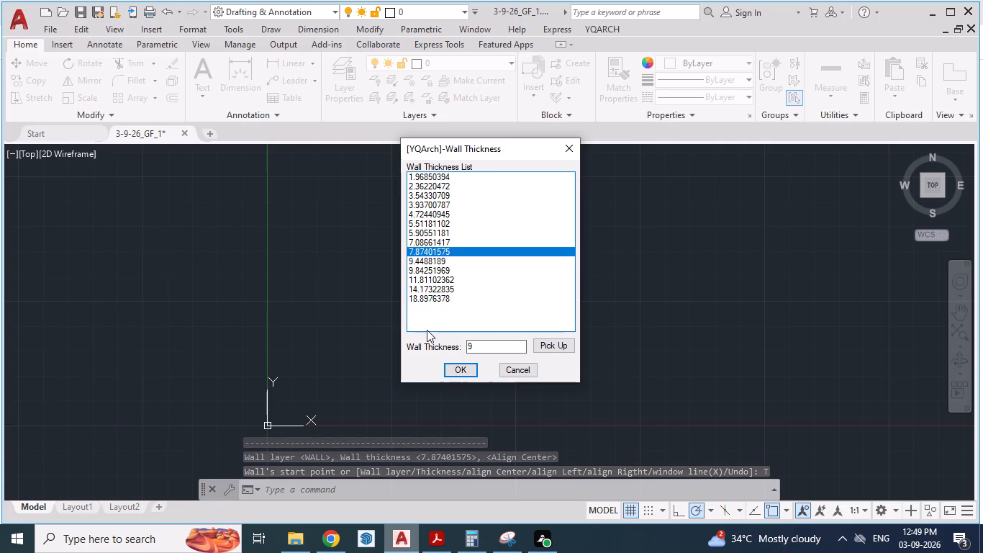
key(shift+quotedbl)
click(460, 370)
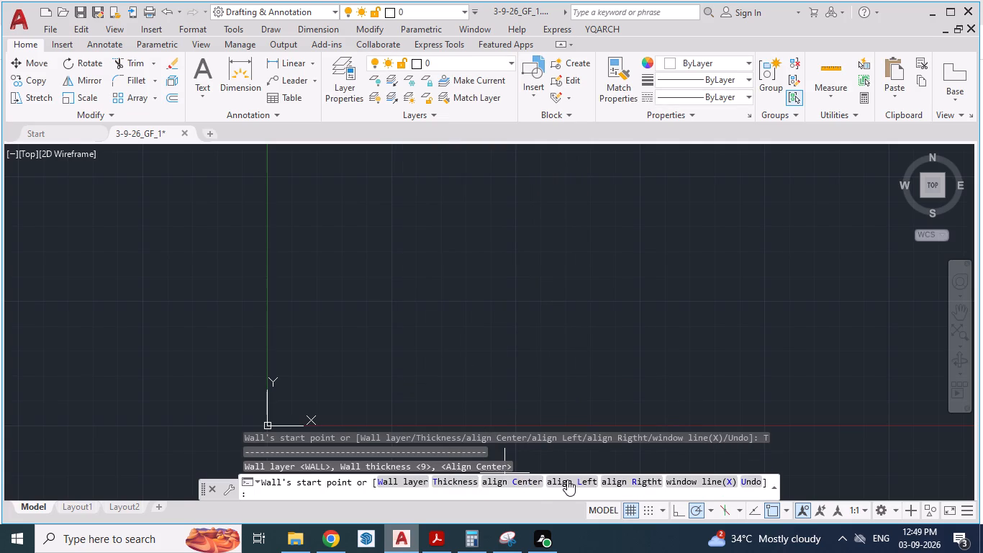
click(567, 480)
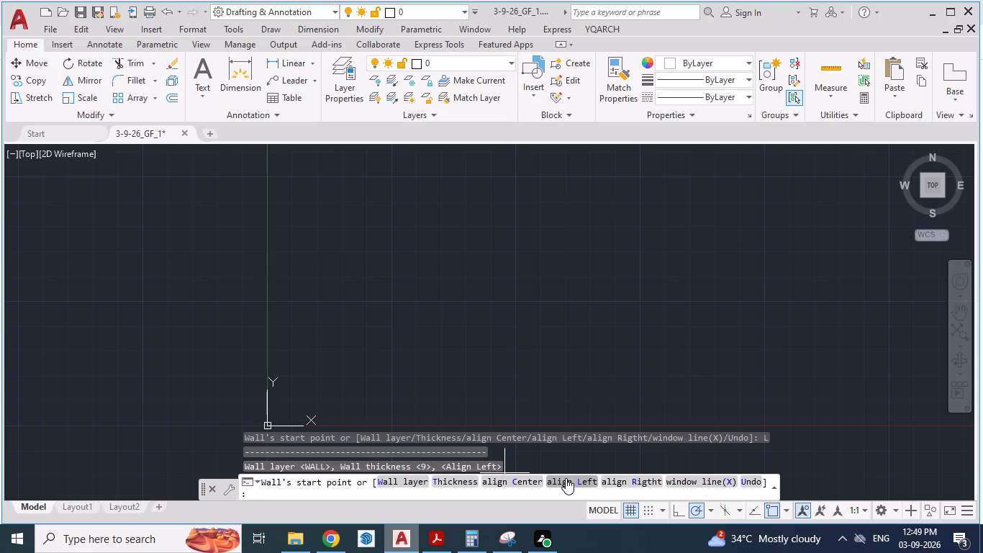
Draw the plan's top exterior wall 27' long, running horizontally east from a start point in the empty area.
scroll(444, 356, down, 1)
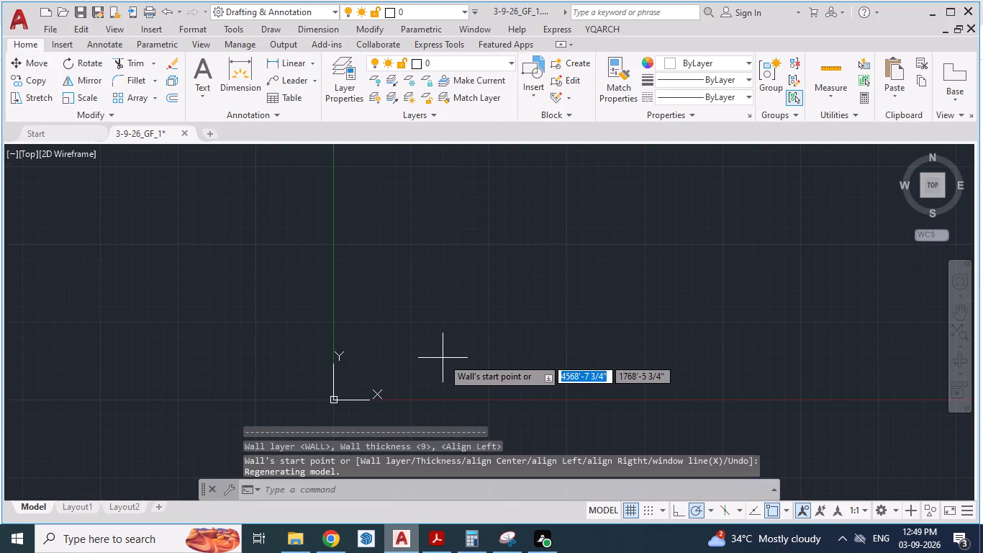
scroll(443, 358, down, 1)
middle_drag(443, 358, 348, 472)
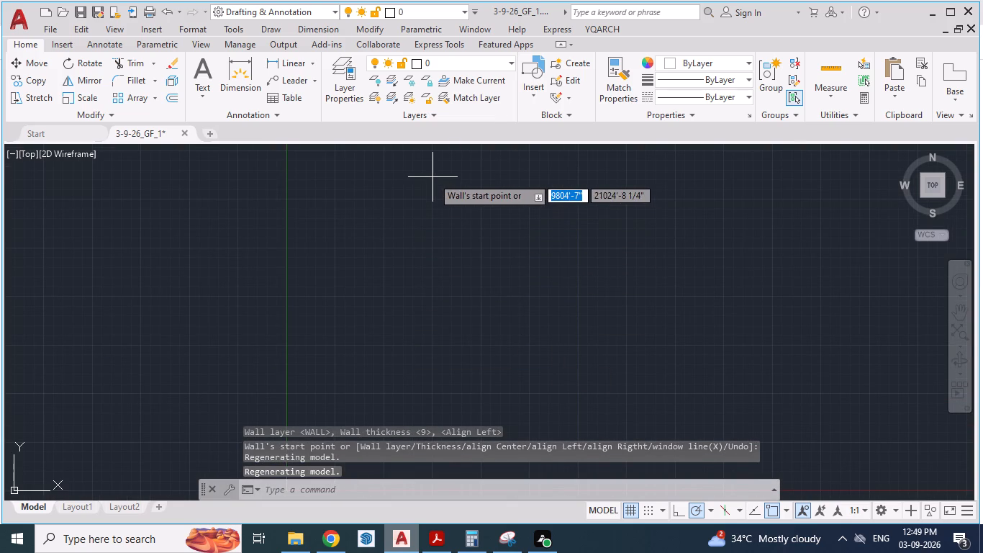
click(432, 177)
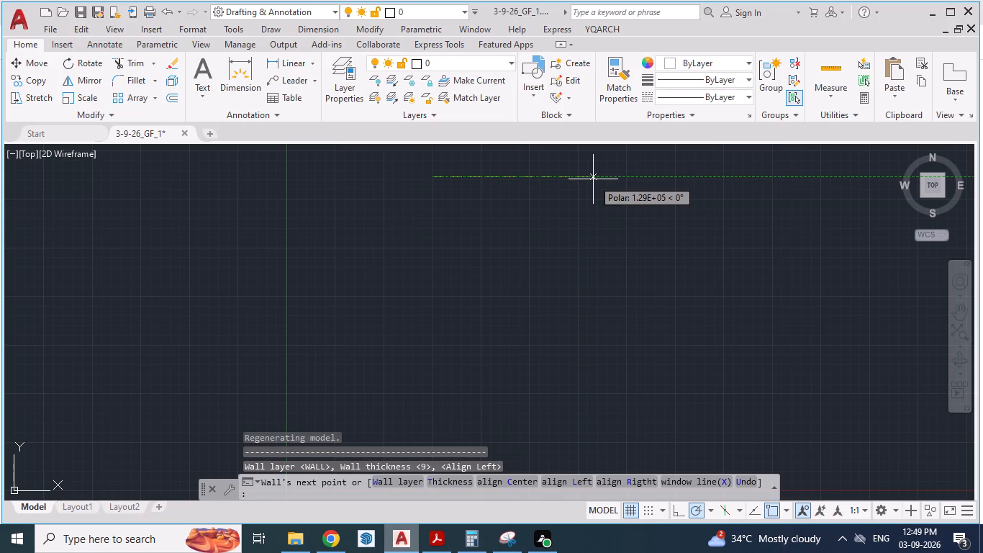
key(alt+Tab)
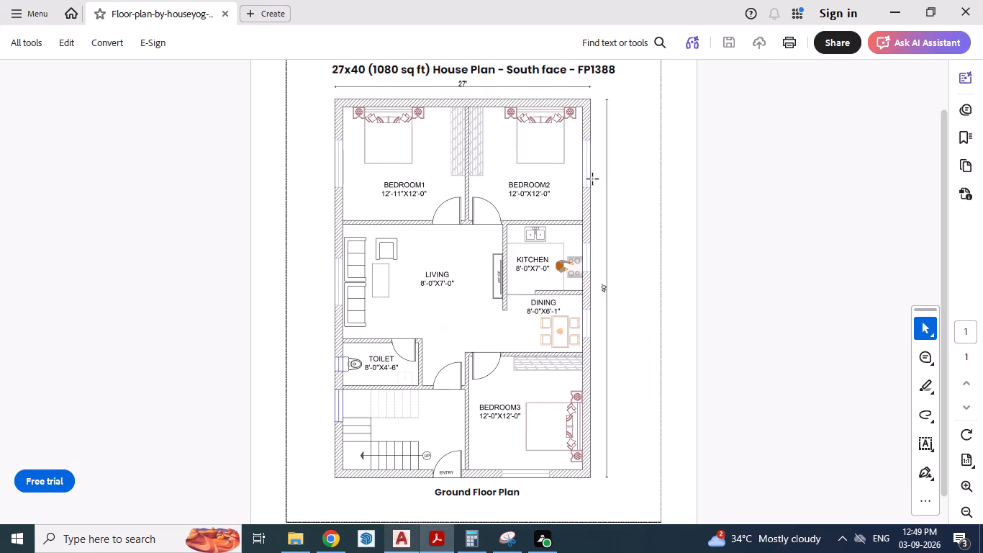
key(alt+Tab)
text(27)
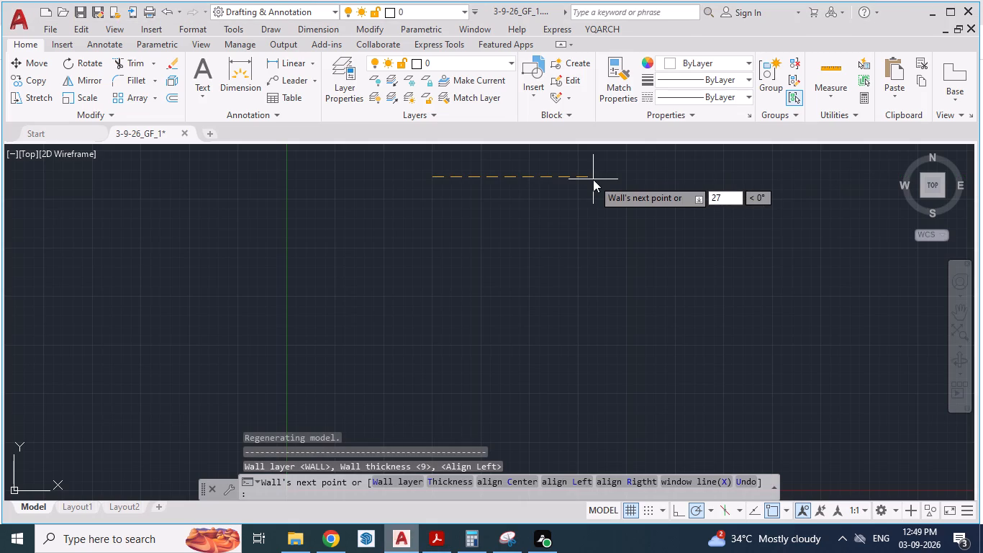
key(apostrophe)
key(Return)
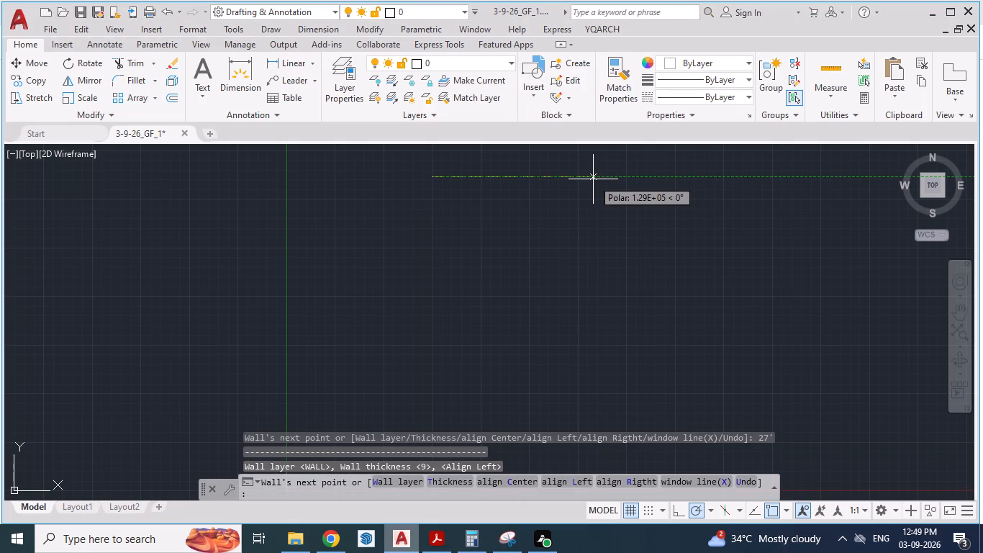
Continue the exterior wall 40' straight down from the top wall's east end, following the reference plan.
scroll(418, 182, up, 7)
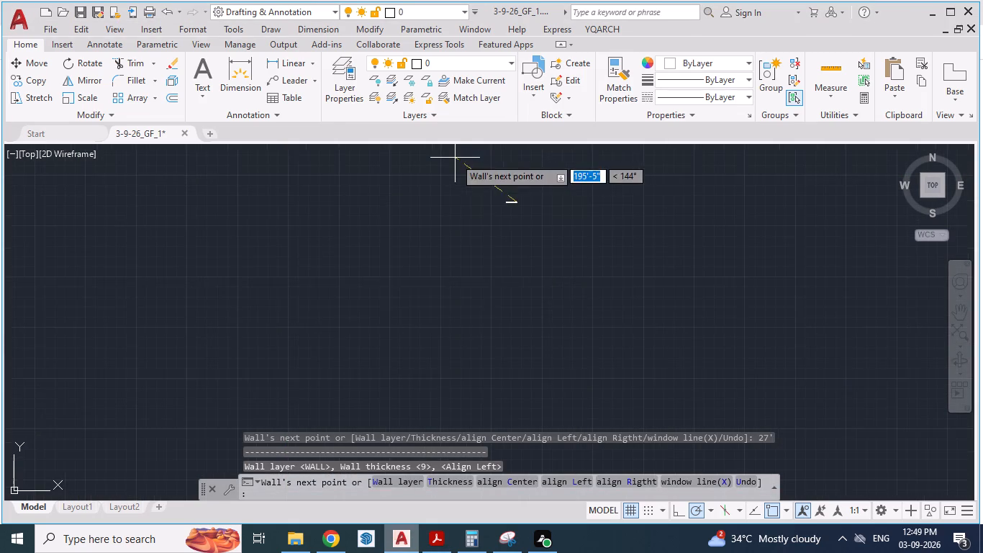
scroll(476, 168, up, 3)
scroll(480, 203, down, 2)
scroll(570, 234, up, 2)
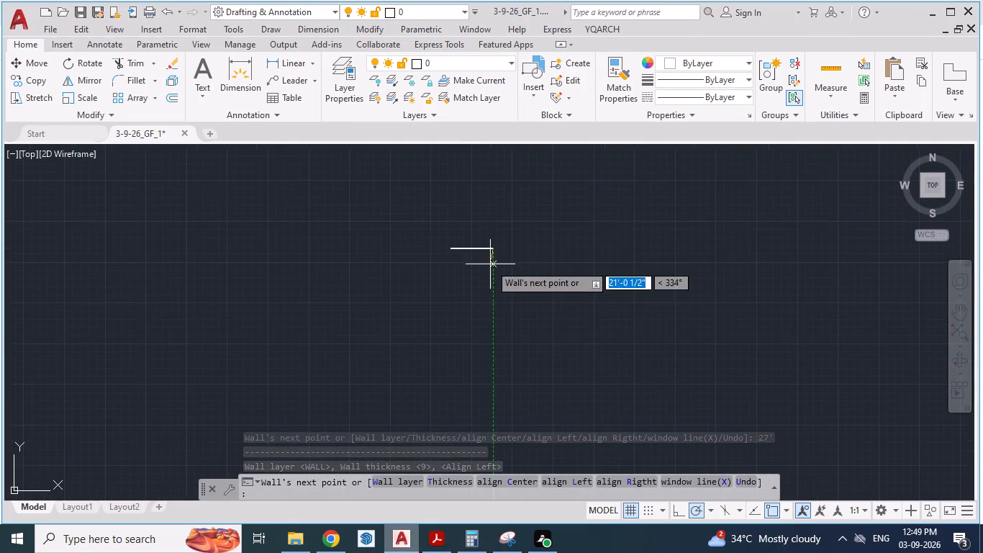
scroll(458, 253, up, 2)
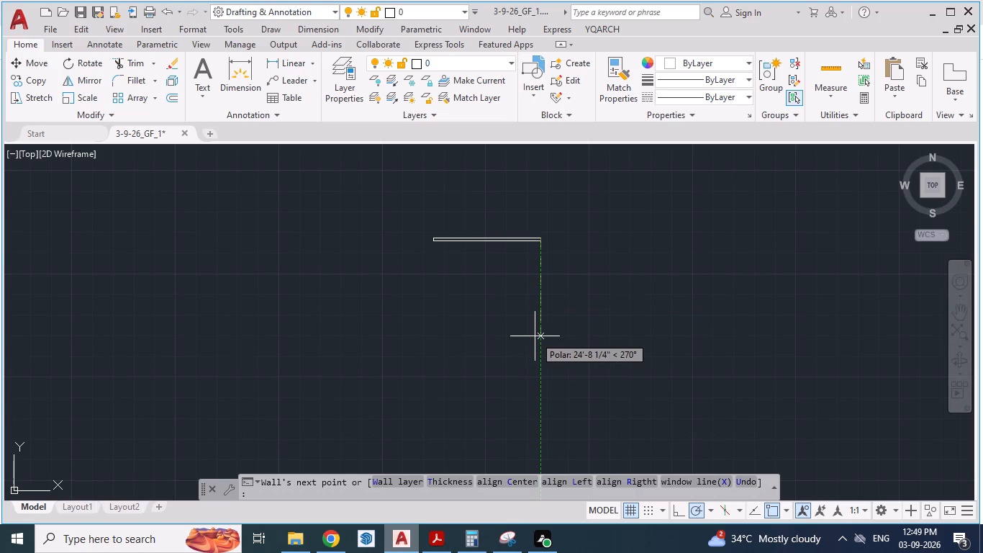
key(alt+Tab)
key(alt+Tab)
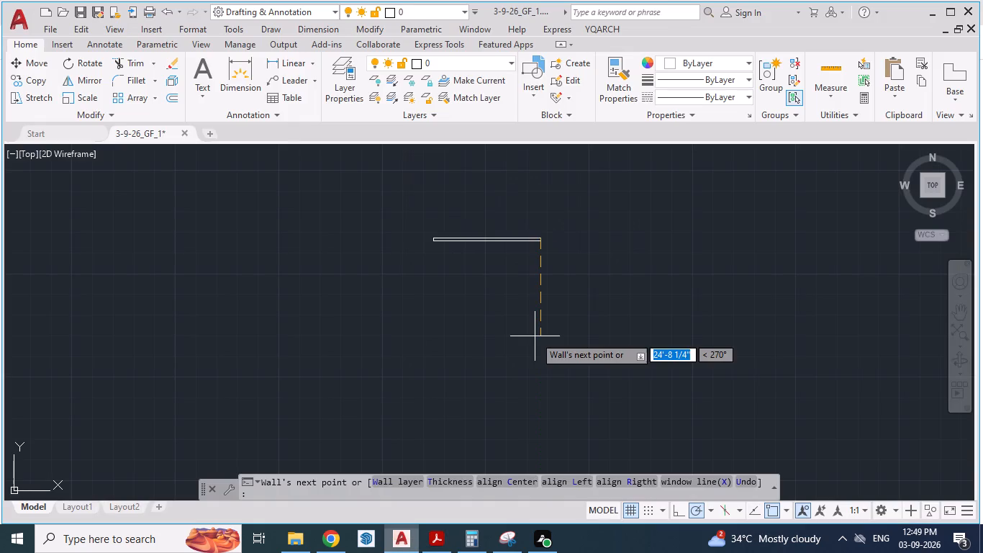
text(40')
key(Return)
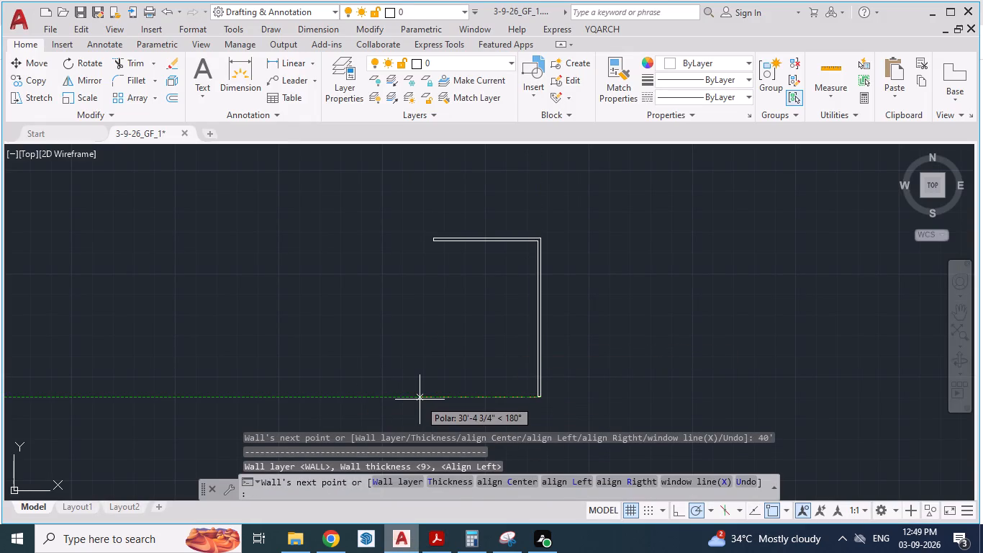
Continue the exterior wall 27' horizontally west to form the plan's bottom wall, following the reference plan.
key(alt+Tab)
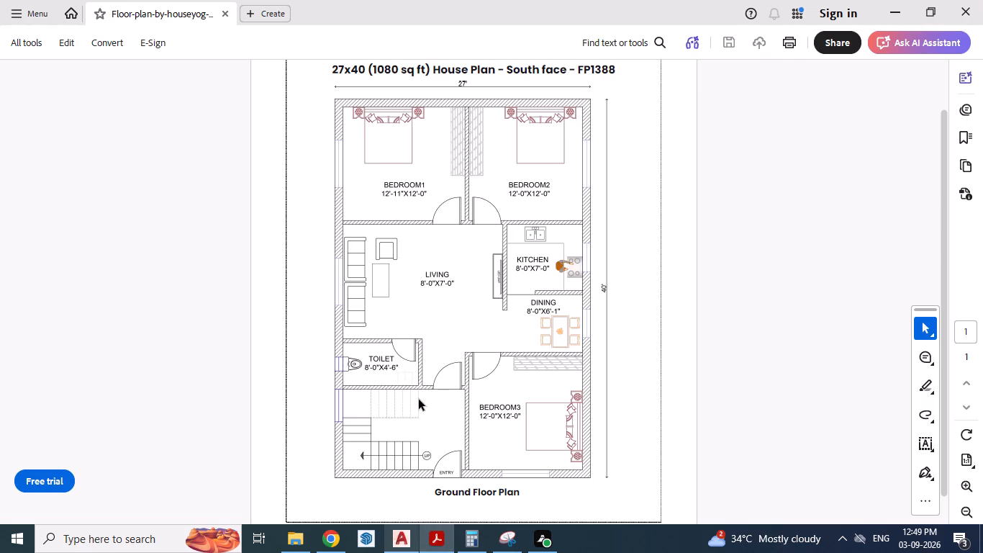
key(alt+Tab)
text(27')
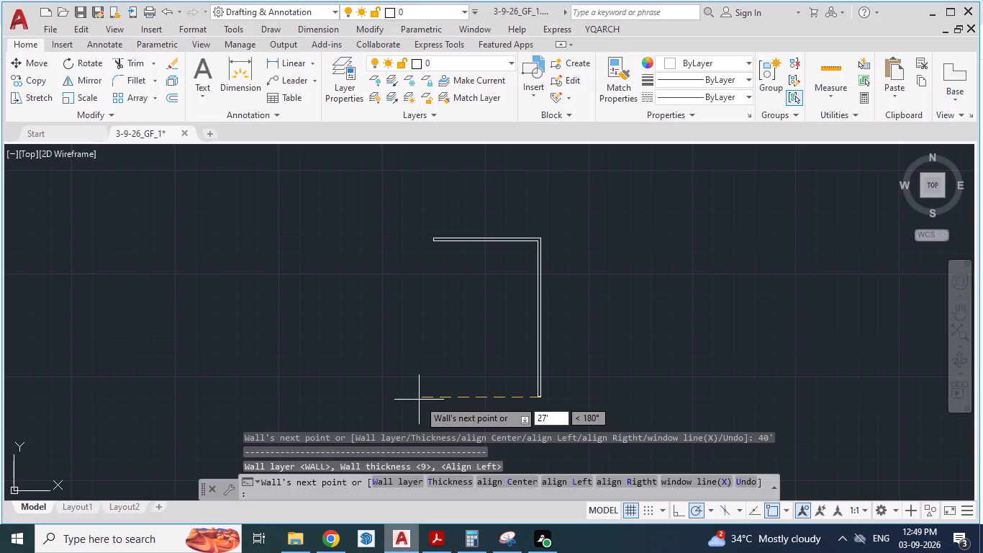
key(Return)
Close the exterior outline with a west wall running up to the top wall's west end, and finish the wall command.
scroll(449, 238, up, 2)
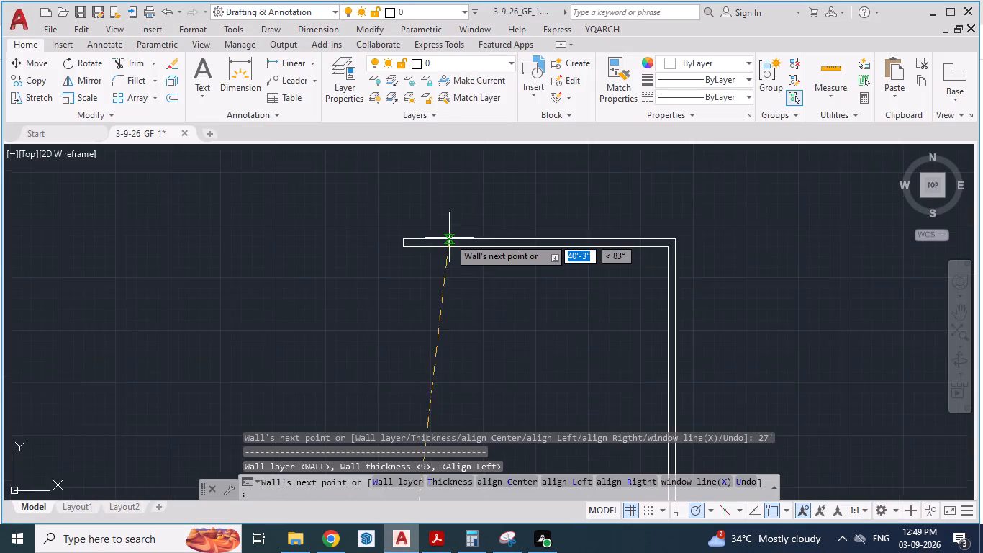
scroll(449, 238, up, 1)
scroll(389, 241, up, 2)
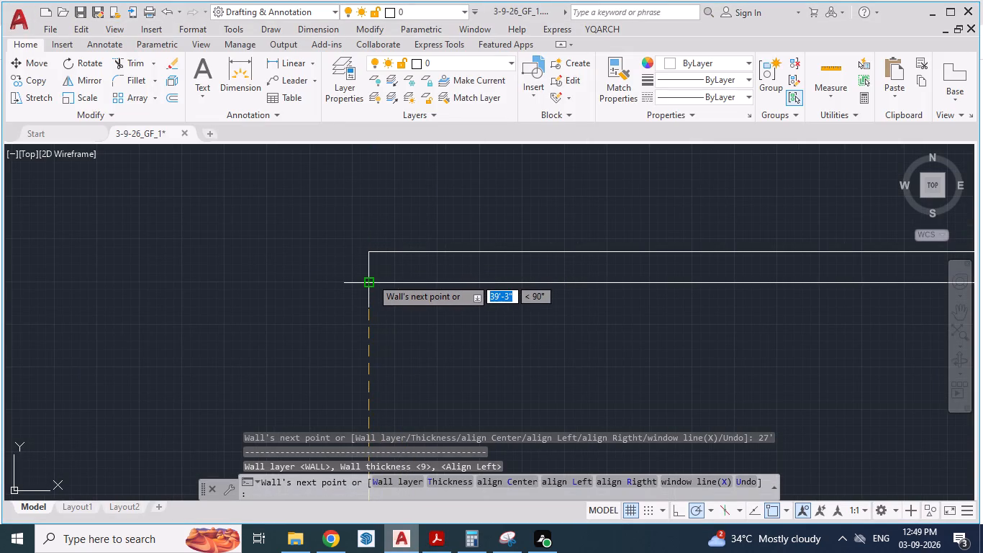
click(371, 278)
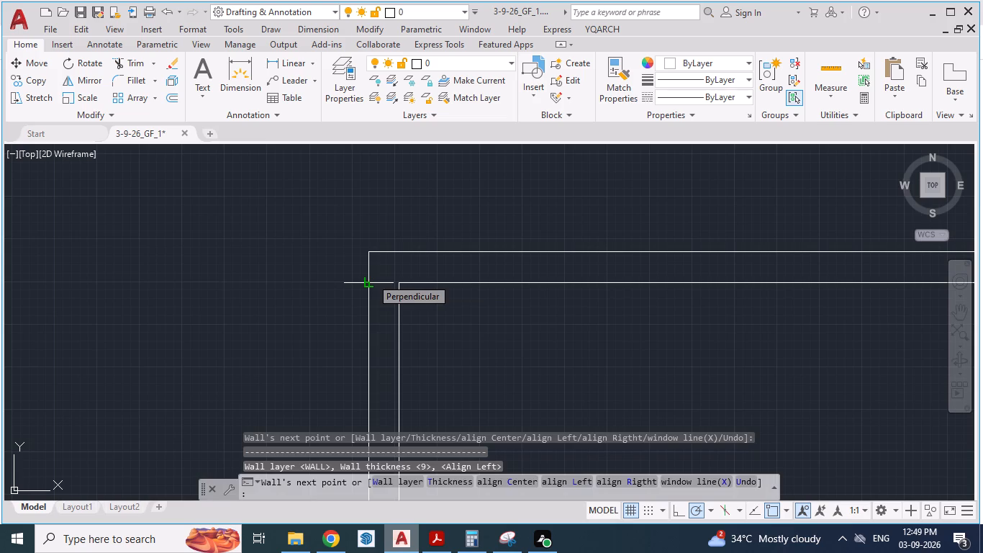
key(Return)
key(Escape)
scroll(313, 232, down, 3)
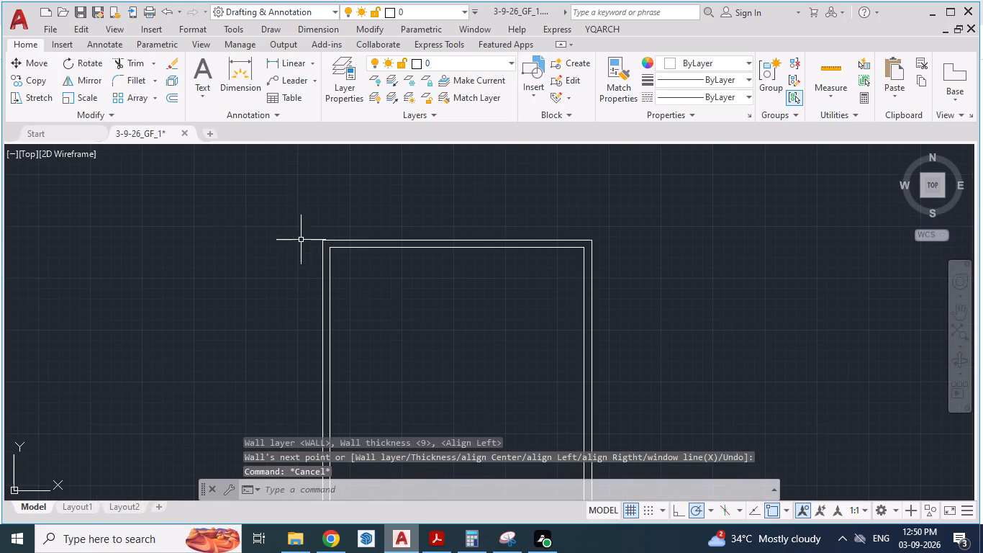
Add an aligned dimension to the top wall's outer face between its two outer corners, placed above the wall.
text(DA)
key(Return)
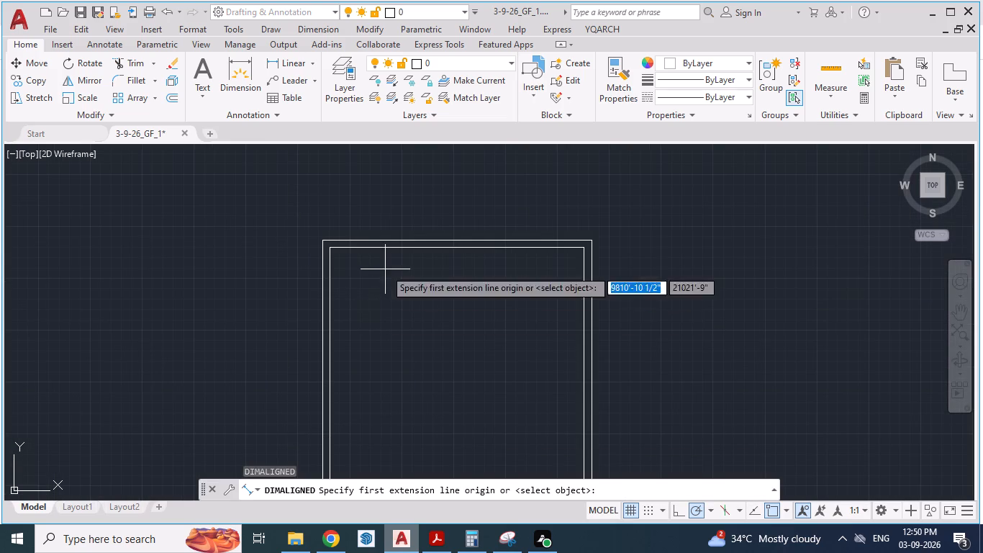
click(317, 239)
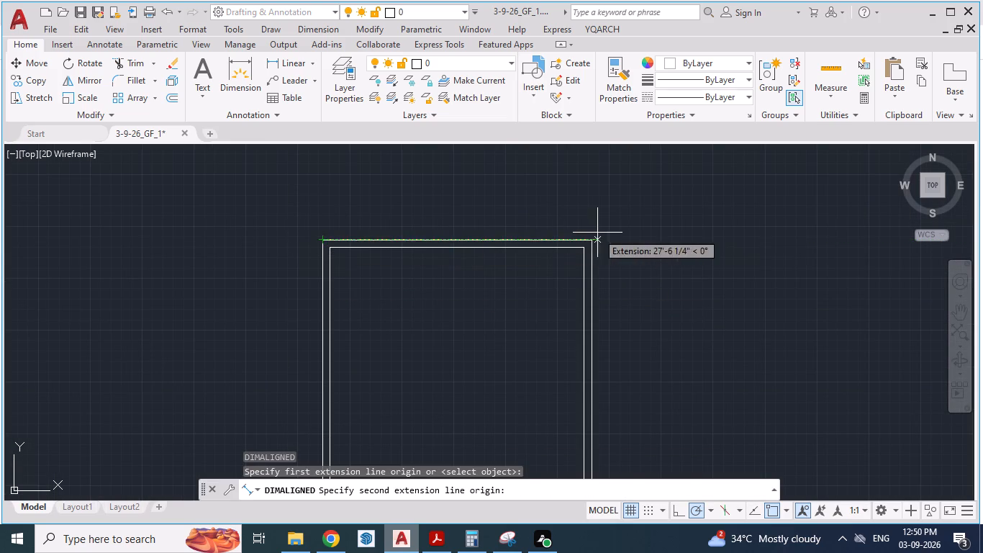
click(590, 238)
click(586, 206)
scroll(484, 210, up, 1)
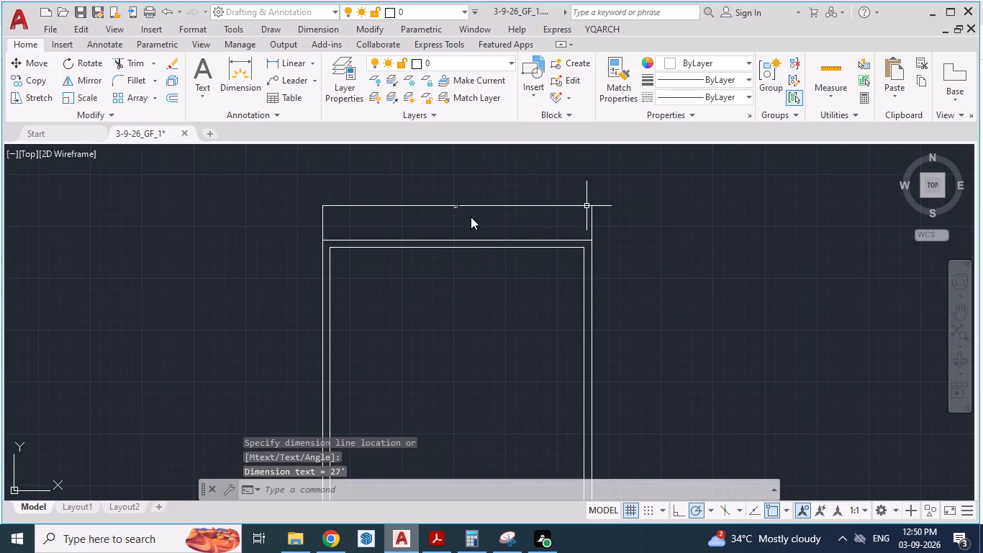
scroll(471, 217, up, 3)
scroll(448, 215, down, 6)
Add an aligned dimension to the east wall's outer face between its top and bottom outer corners, placed outside the plan.
key(space)
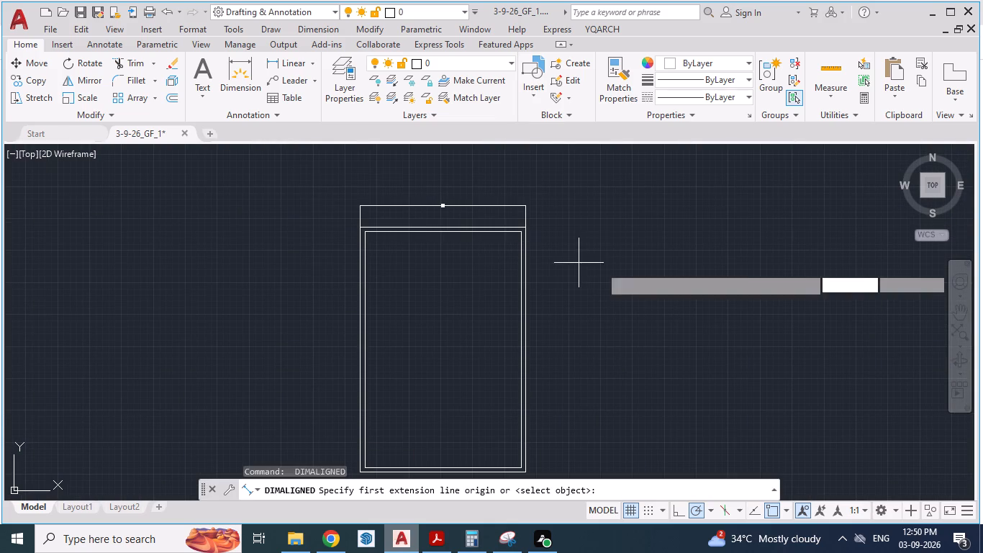
scroll(539, 261, up, 1)
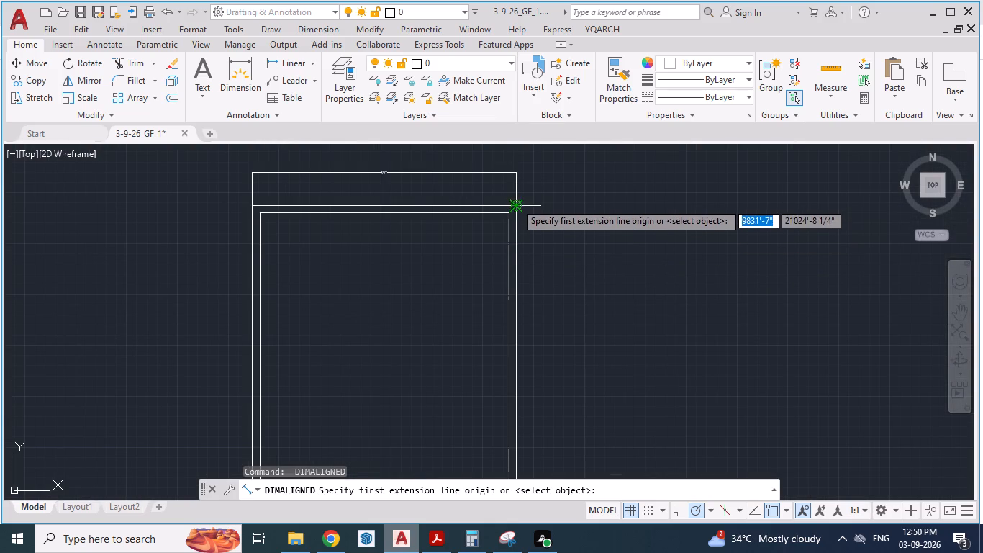
click(516, 202)
scroll(525, 207, down, 2)
scroll(548, 372, up, 3)
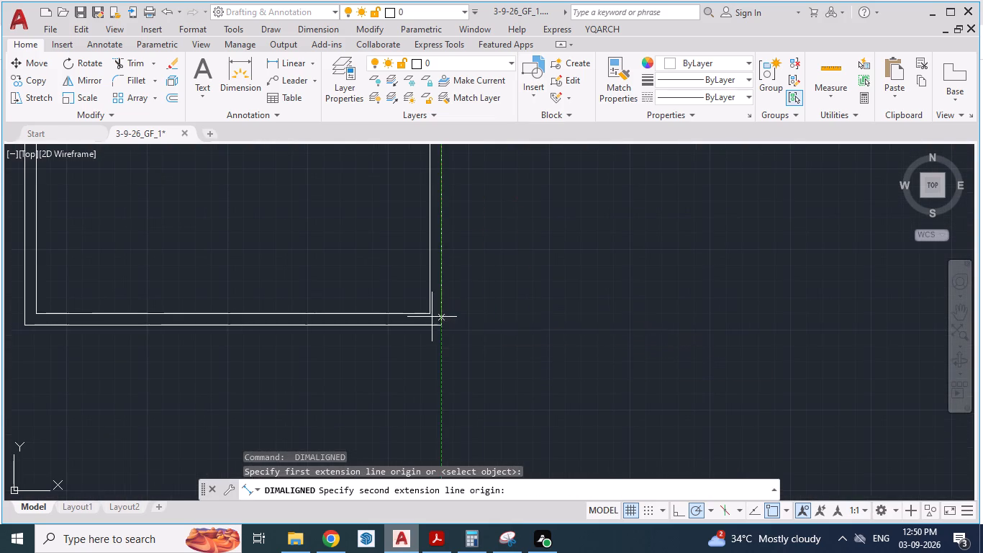
click(437, 323)
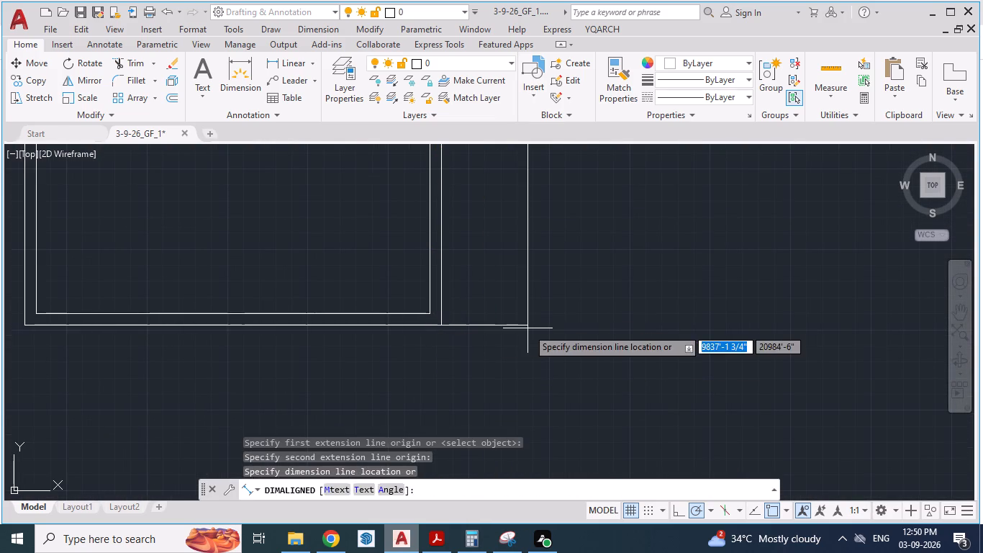
click(527, 328)
scroll(584, 376, down, 4)
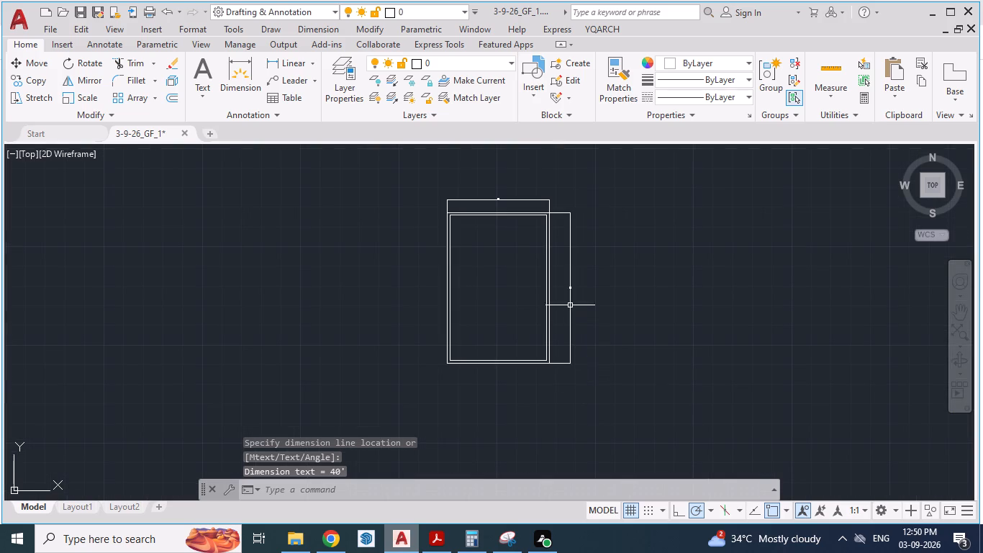
scroll(568, 287, up, 2)
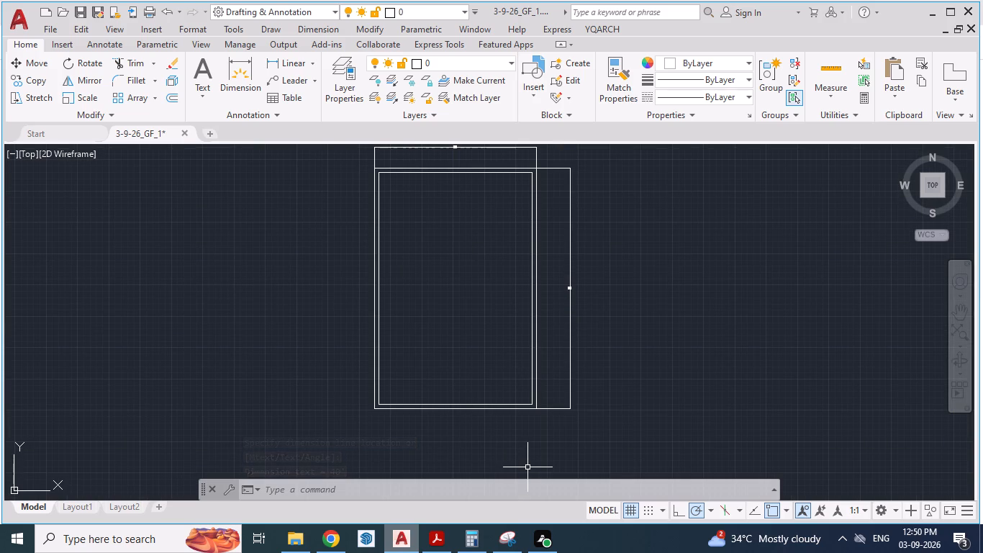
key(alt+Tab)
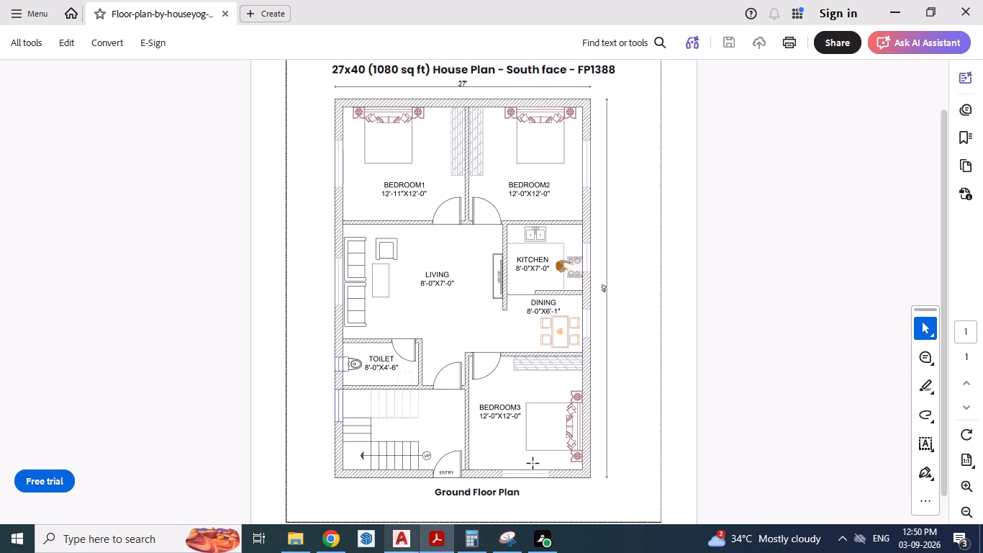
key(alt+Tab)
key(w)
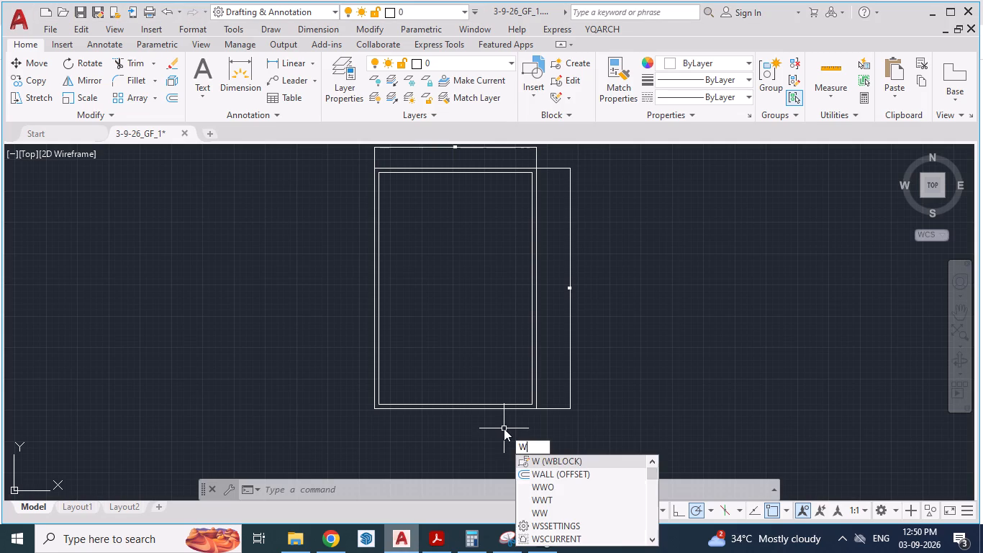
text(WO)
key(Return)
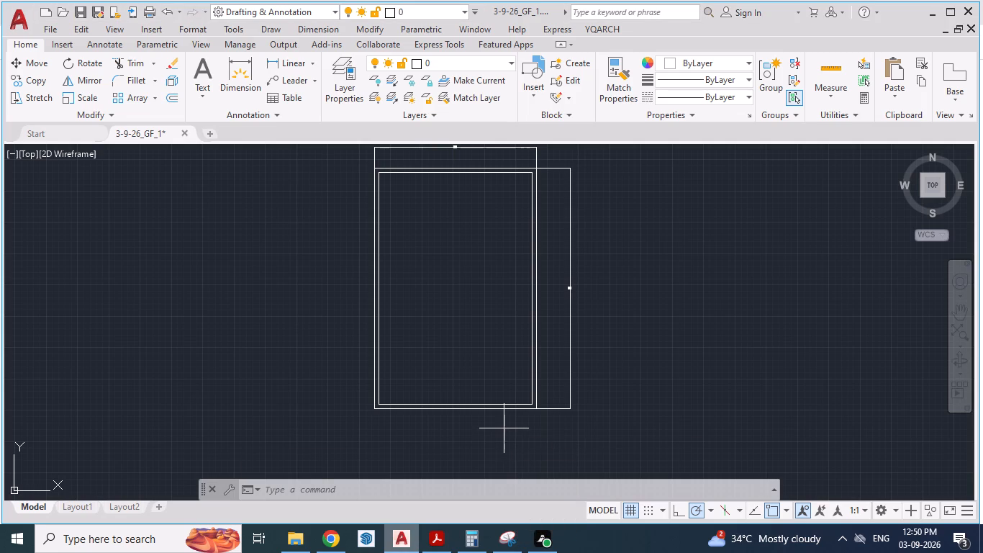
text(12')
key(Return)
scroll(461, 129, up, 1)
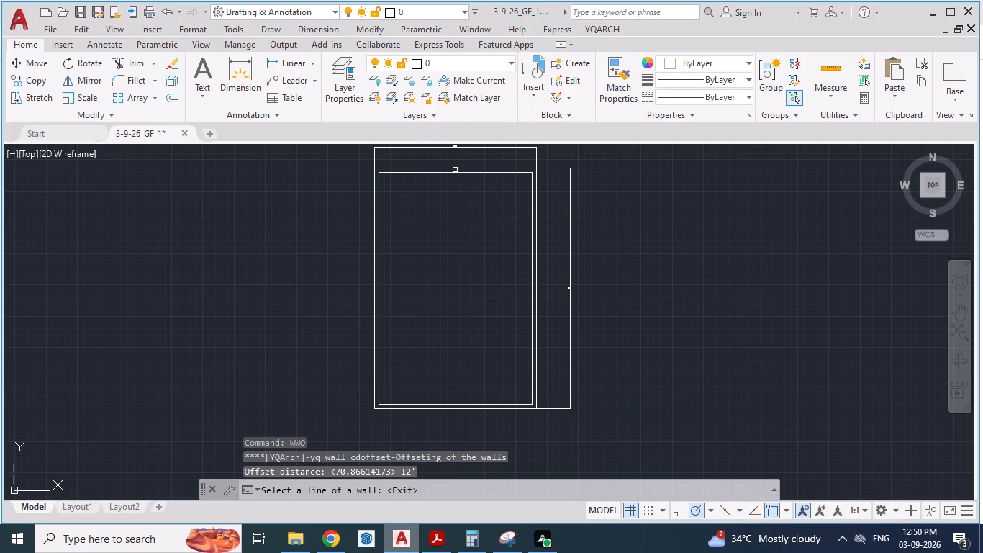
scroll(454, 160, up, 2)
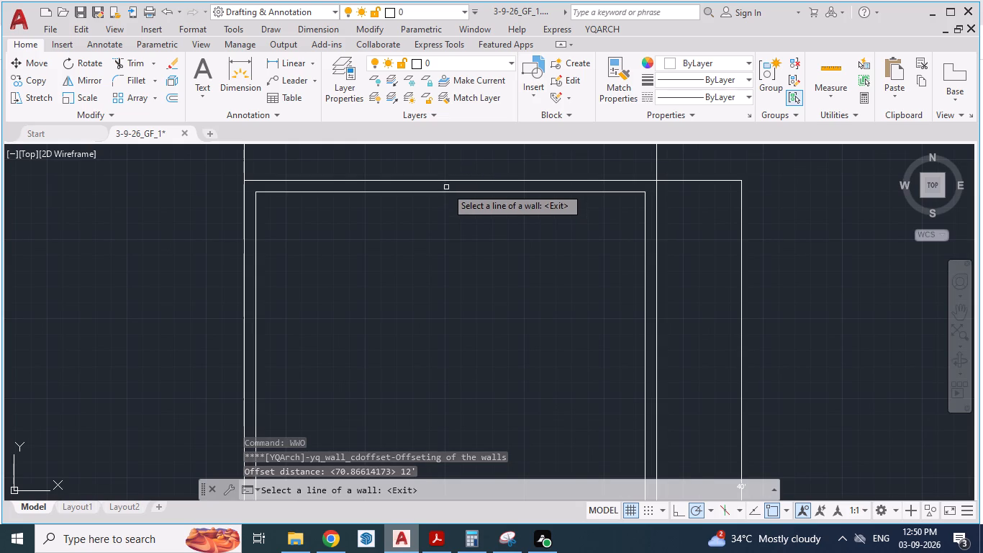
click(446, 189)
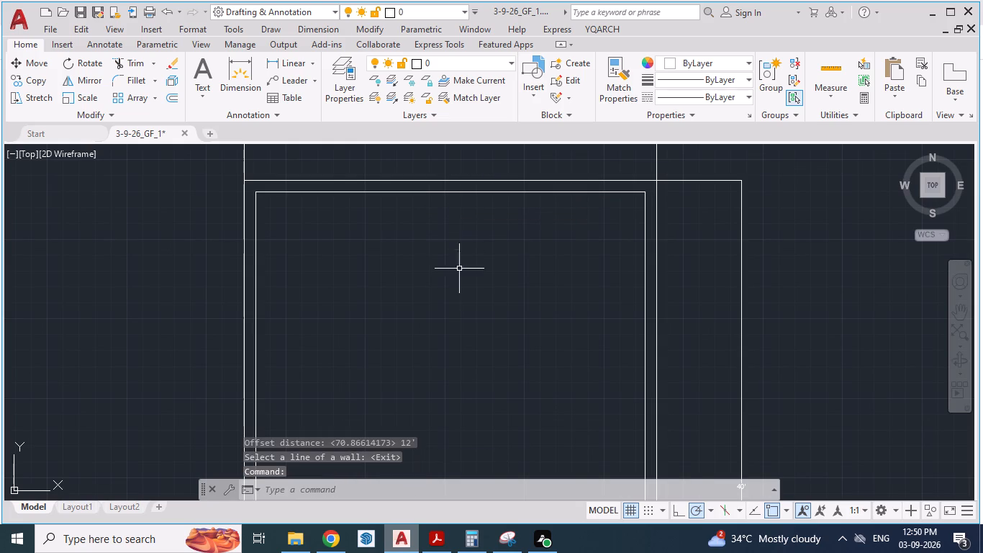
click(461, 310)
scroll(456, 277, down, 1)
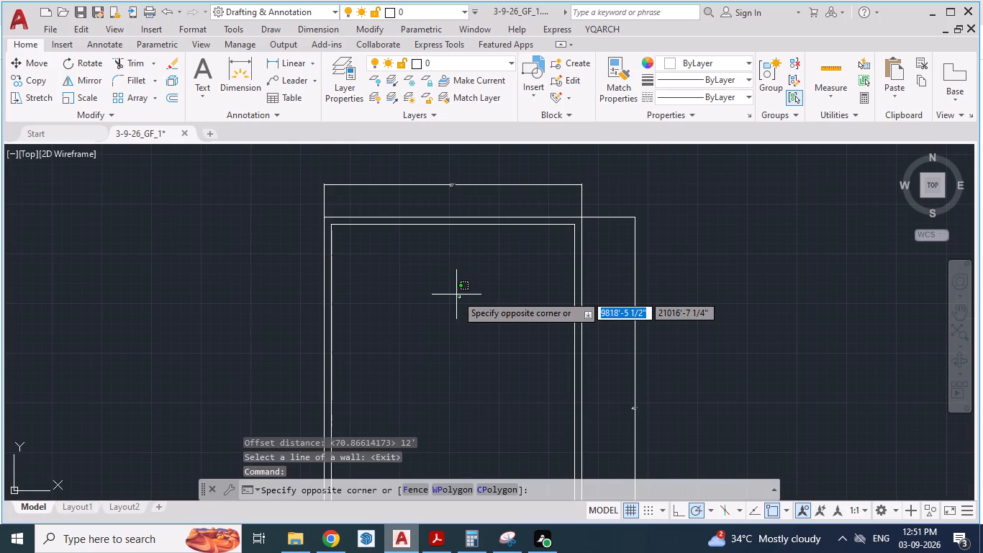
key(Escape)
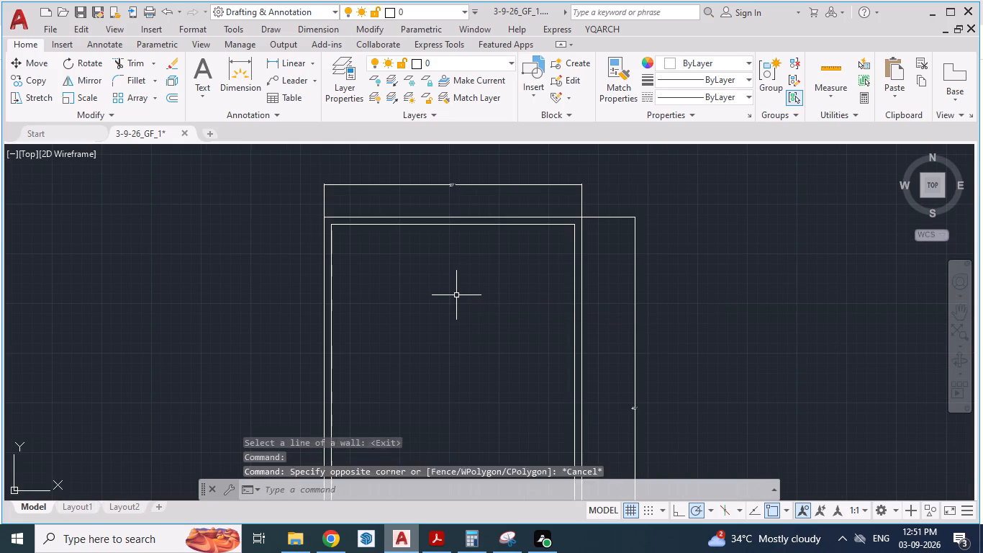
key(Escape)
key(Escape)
Offset the top exterior wall 12' downward into the plan with the YQArch wall offset to form the bedrooms' bottom wall.
text(WWO)
key(Return)
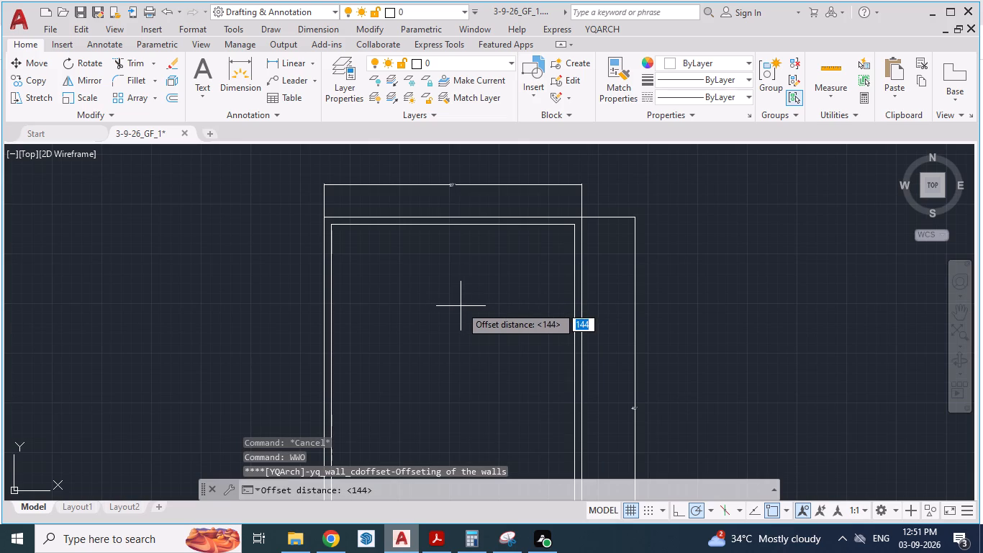
text(12)
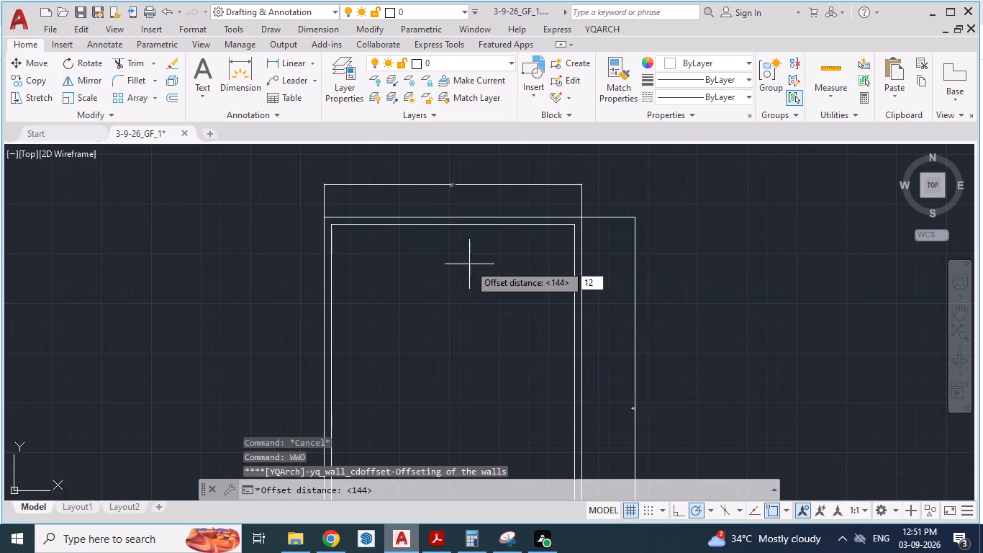
key(apostrophe)
key(Return)
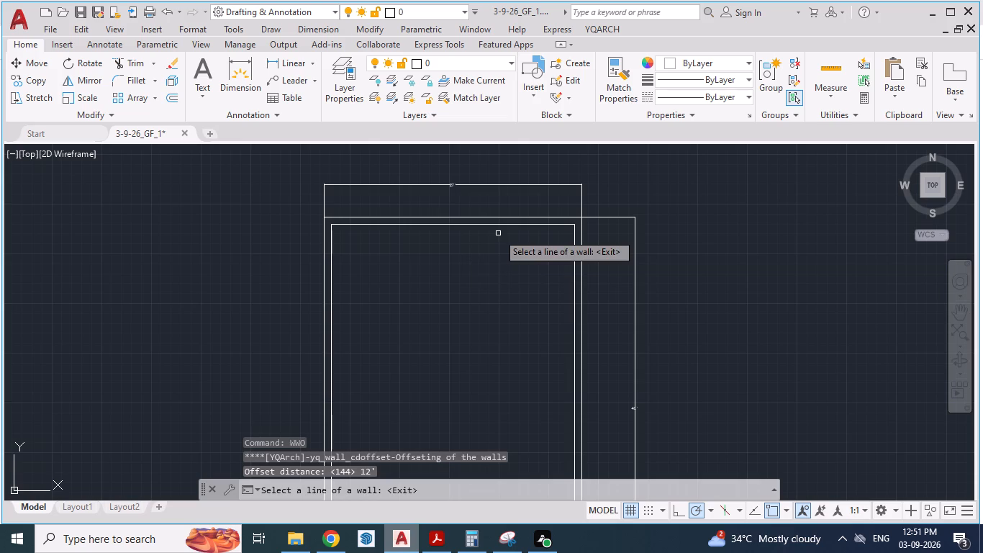
drag(486, 223, 478, 327)
drag(475, 351, 475, 361)
Offset the east wall 12' westward in the upper room to form the Bedroom 1/Bedroom 2 partition, checking the reference plan.
click(432, 537)
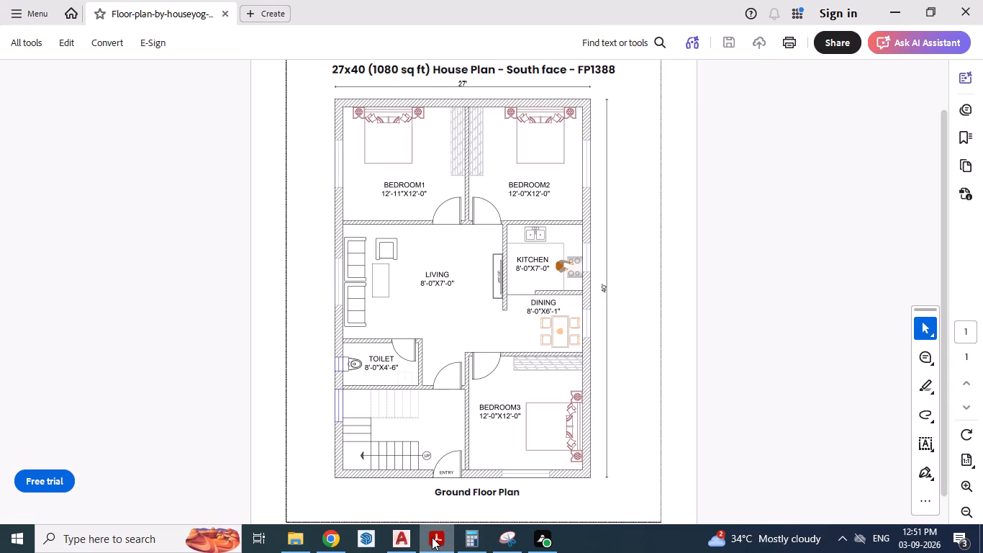
click(432, 537)
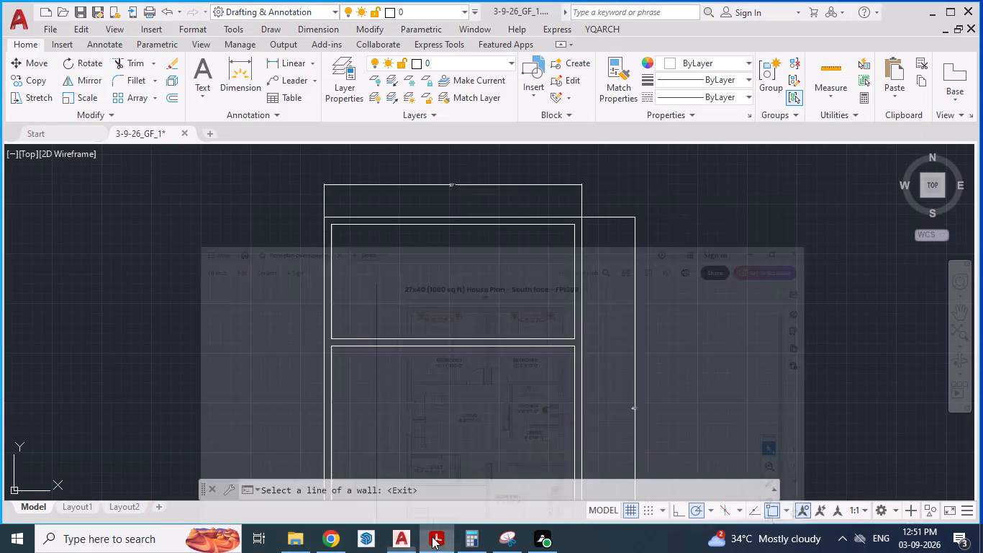
click(574, 294)
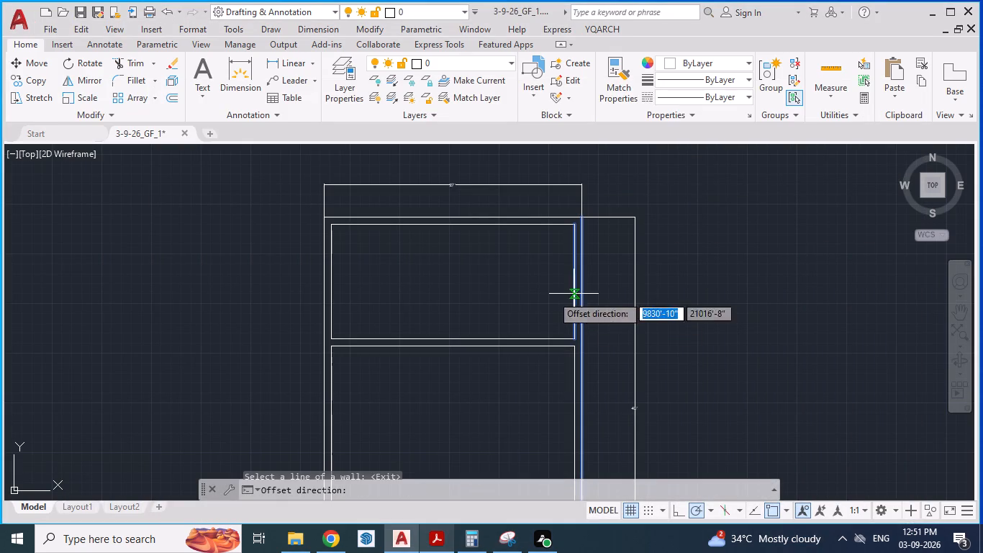
click(471, 299)
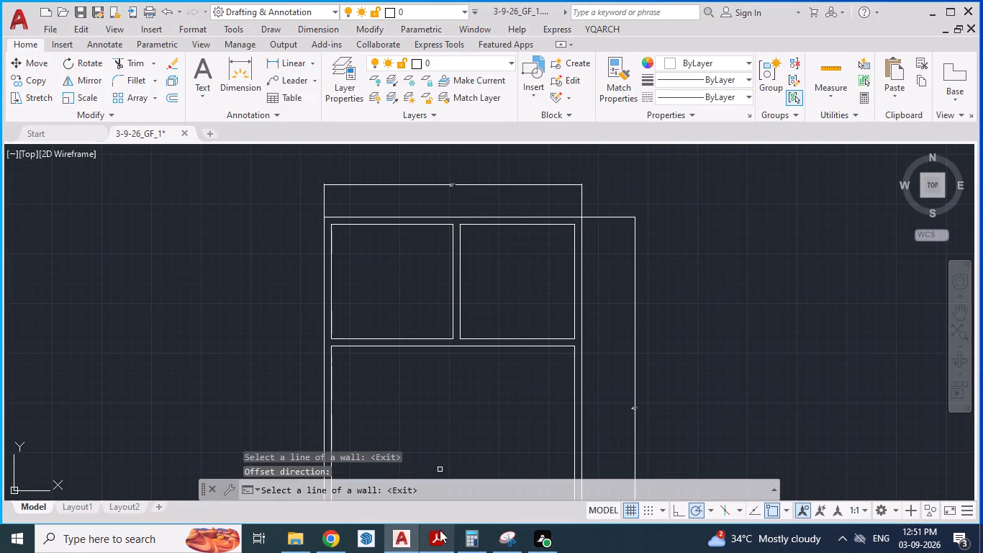
click(438, 531)
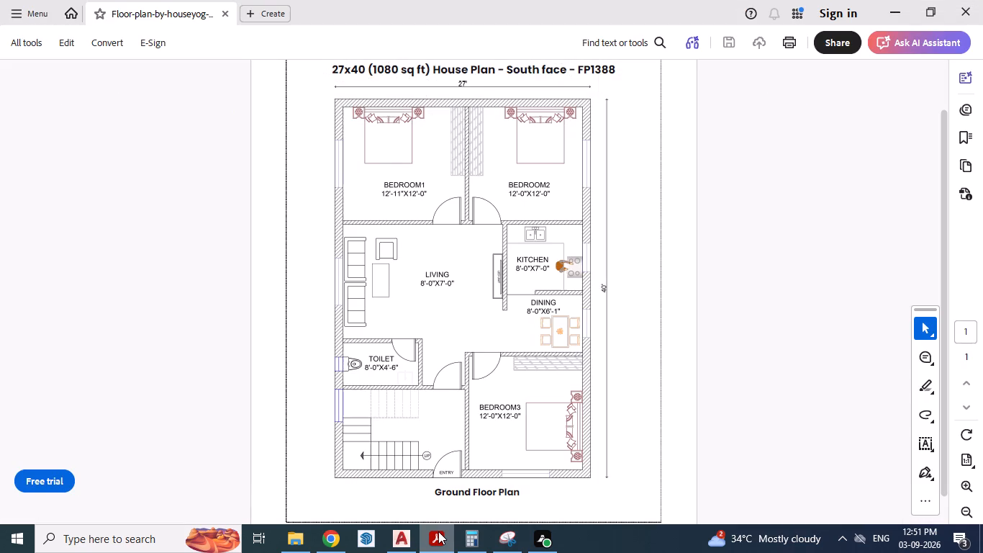
click(438, 531)
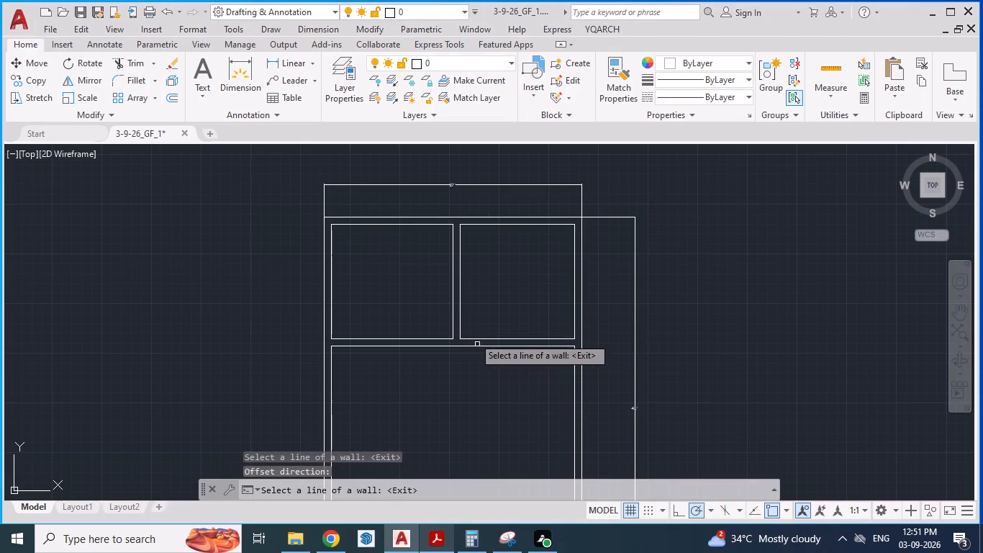
scroll(477, 317, up, 1)
key(Escape)
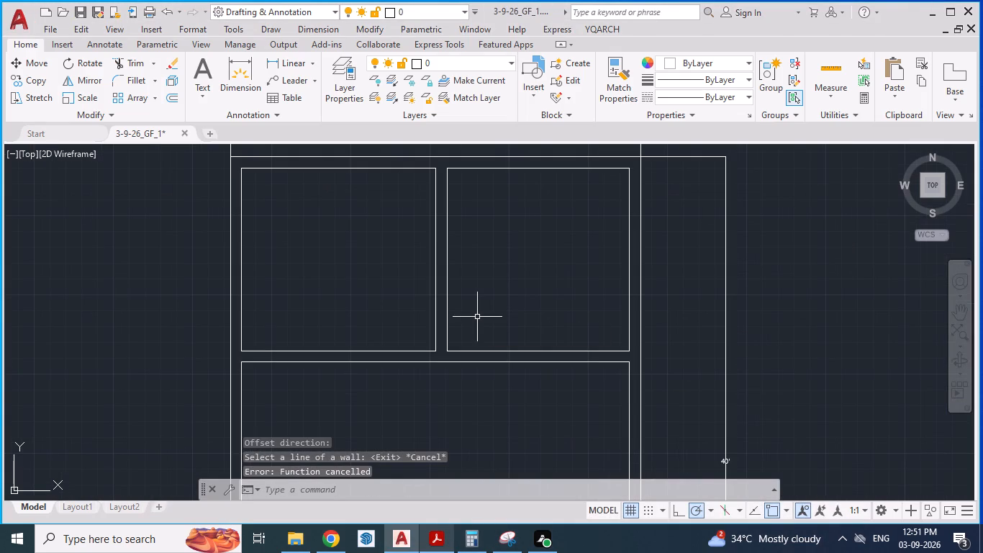
Change the thickness of the partition wall between the two upper bedrooms to 5", keeping its east face in place.
text(WWT)
key(Return)
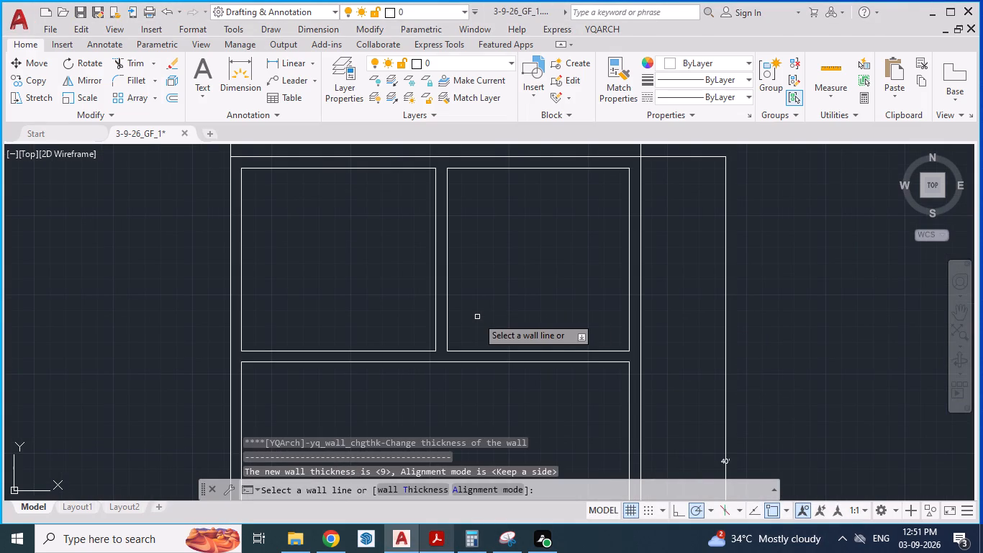
click(409, 485)
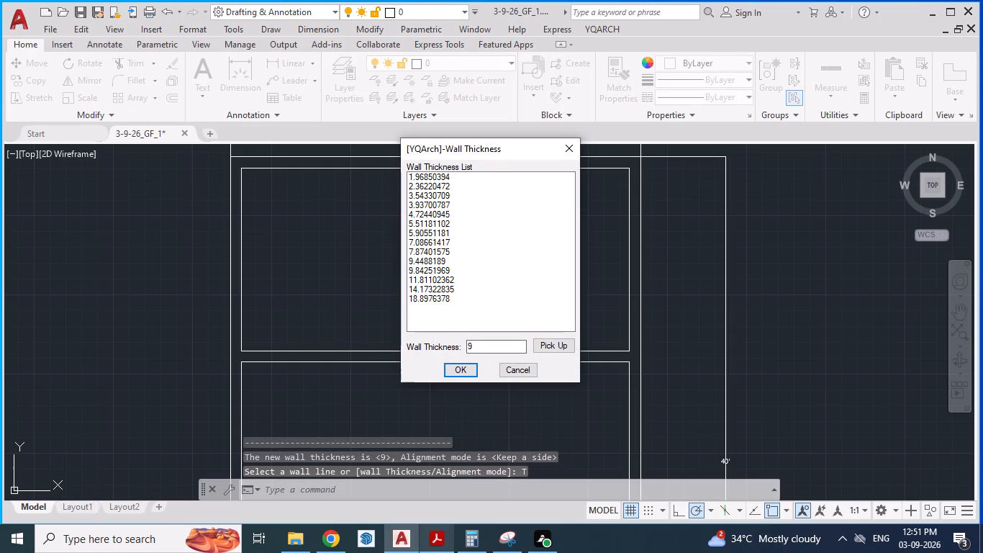
drag(472, 347, 449, 343)
key(5)
key(Return)
click(463, 372)
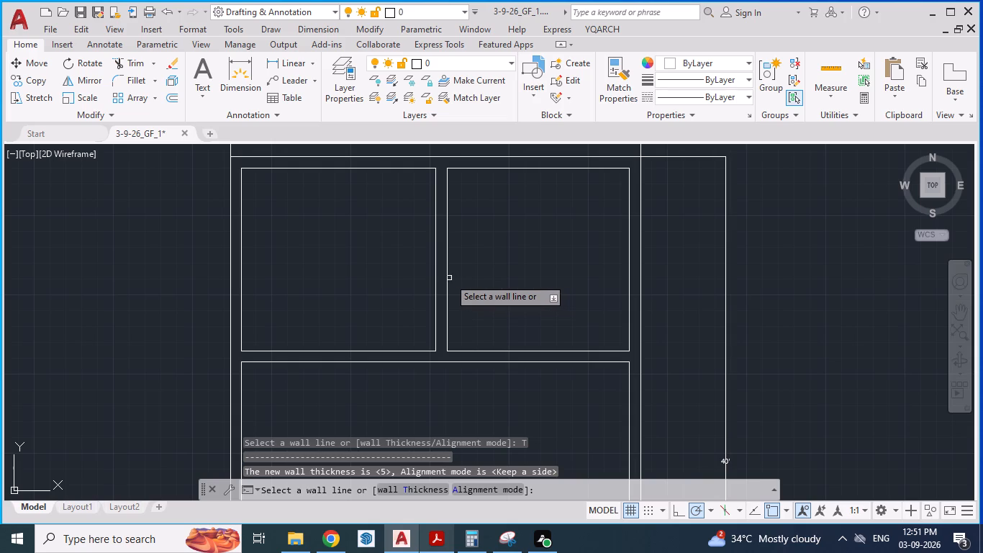
click(447, 278)
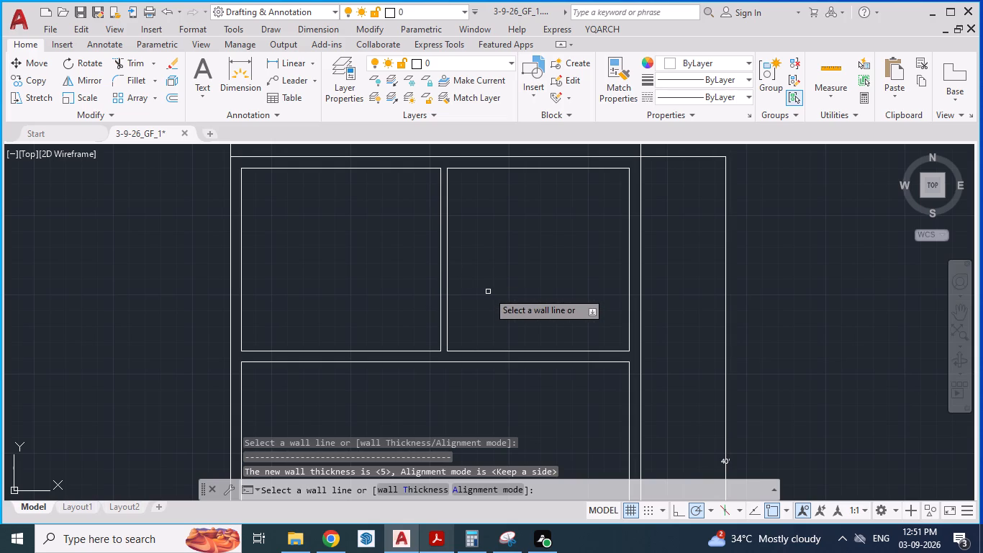
key(Return)
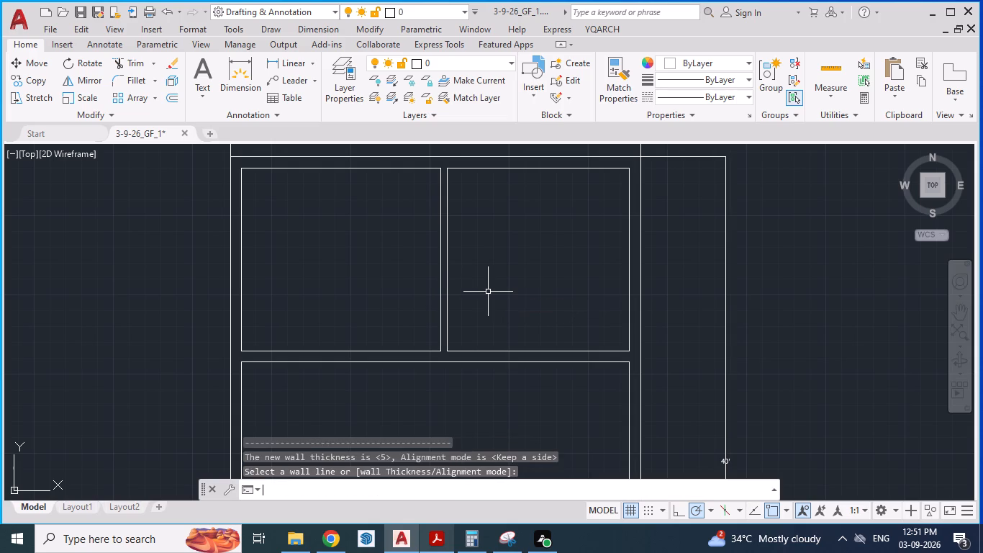
Add an aligned dimension across Bedroom 1's inner width, placed just below its top wall, and compare it with the reference plan.
text(DA)
key(Return)
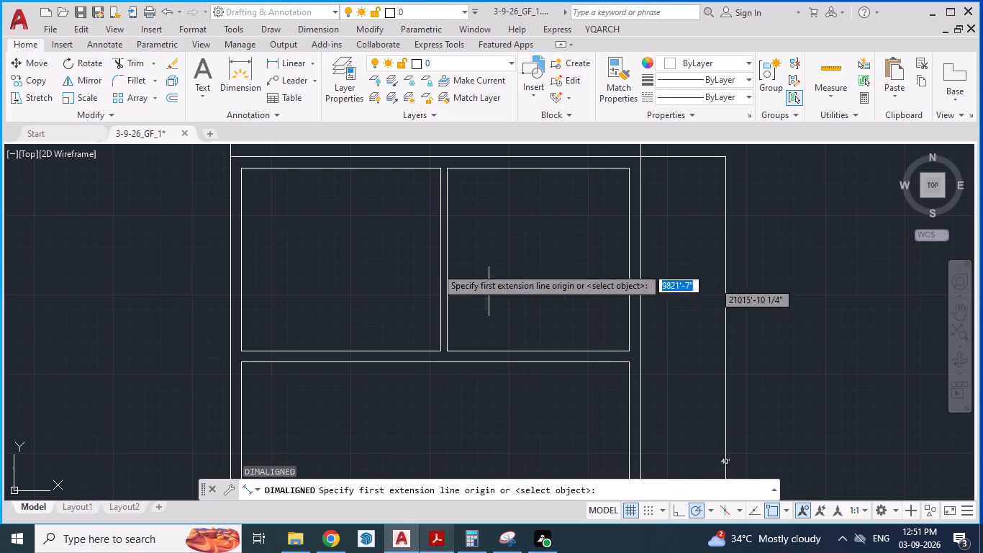
click(240, 163)
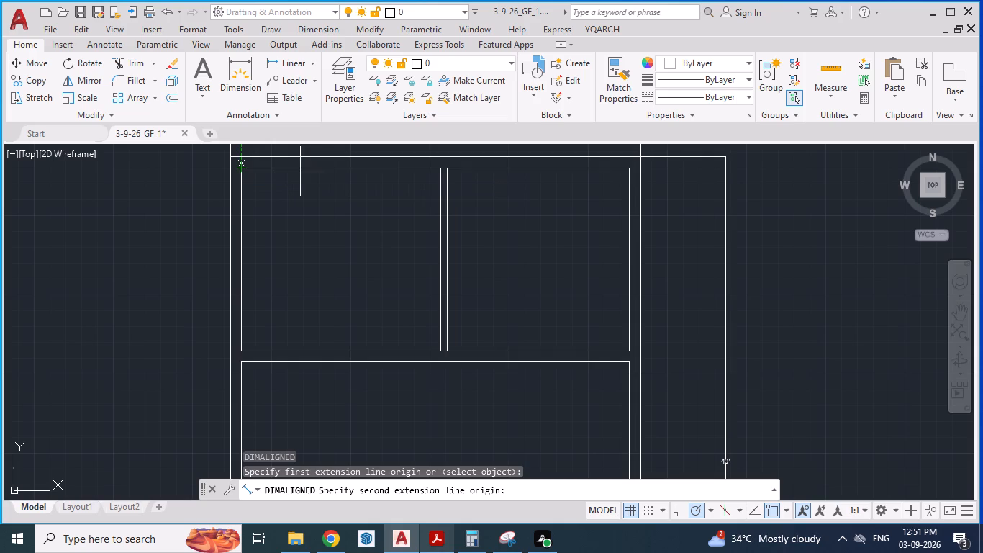
click(437, 168)
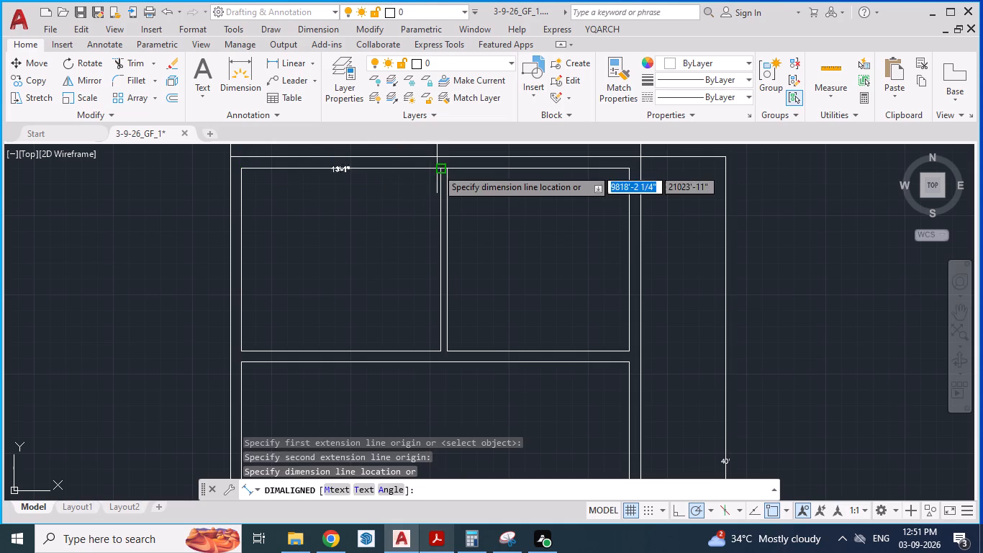
click(432, 181)
scroll(316, 176, up, 2)
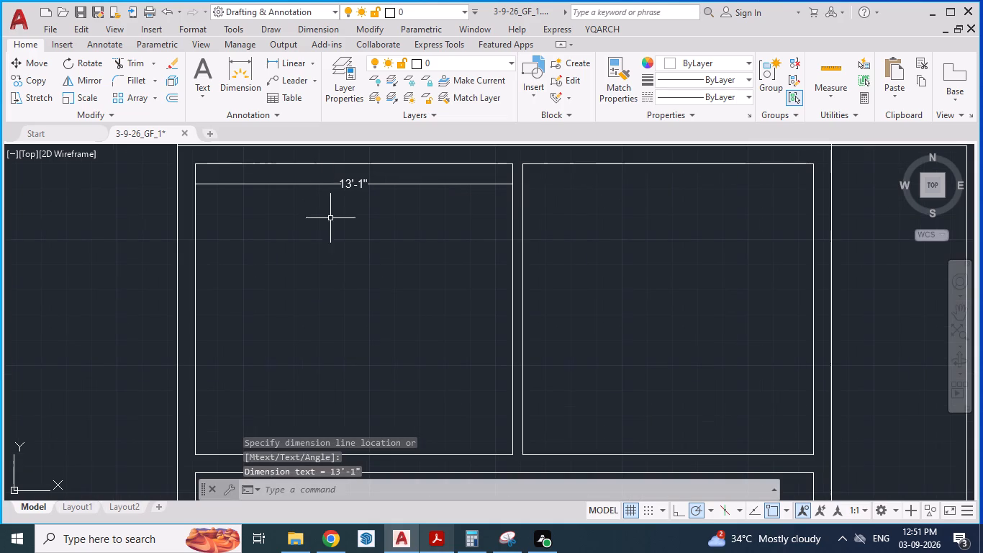
scroll(337, 224, down, 1)
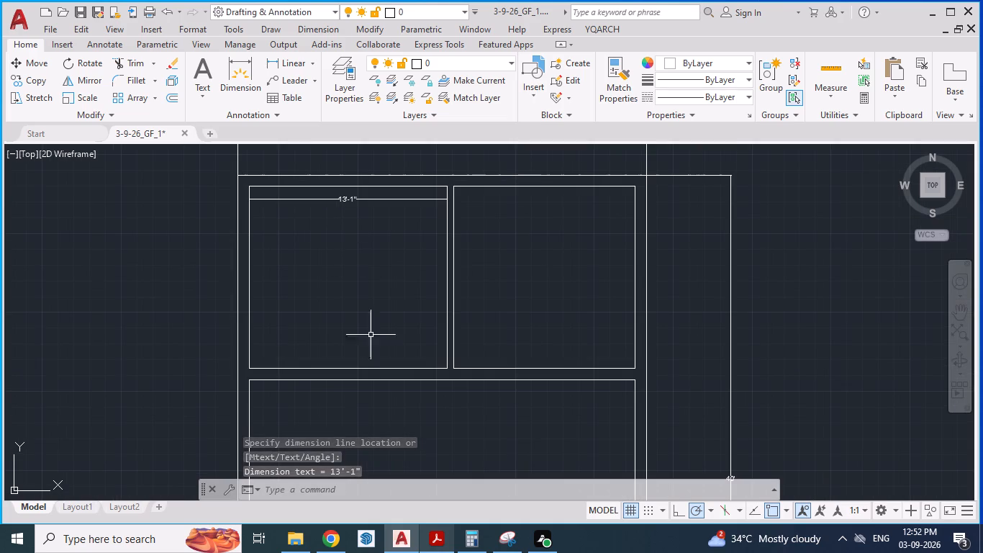
click(432, 536)
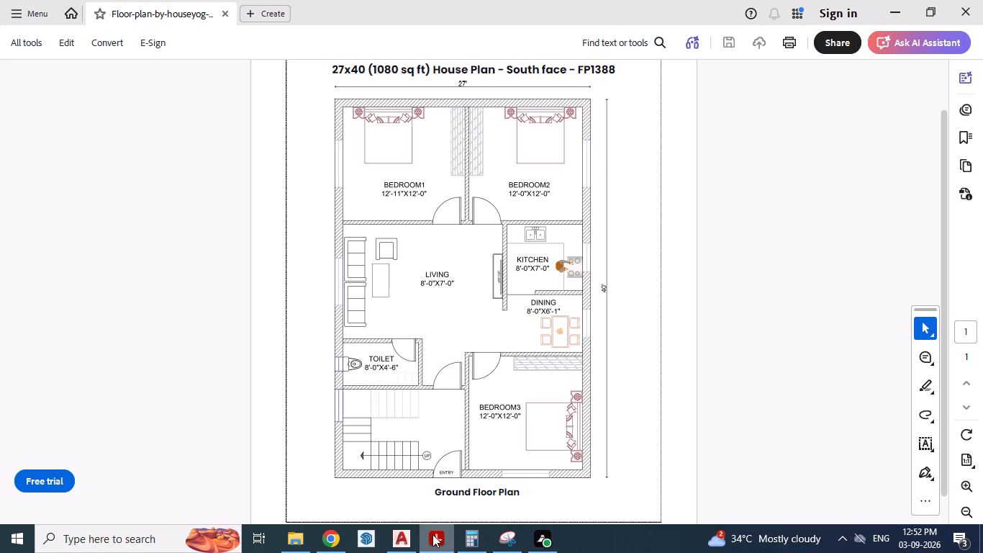
click(441, 544)
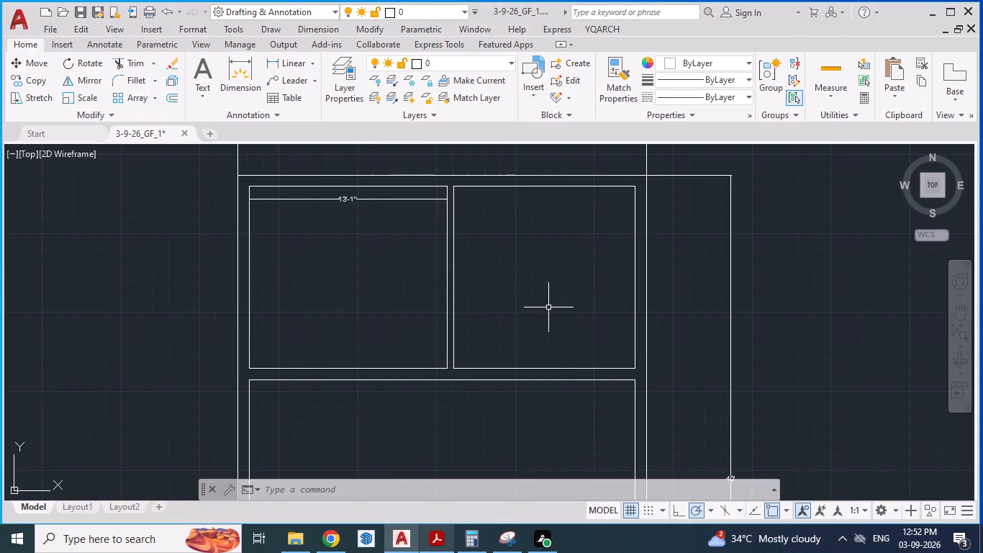
Dimension all four sides of Bedroom 2's interior with YQArch closed space dimensioning, dismissing the drawing scale setup.
text(DA)
key(Escape)
key(Escape)
text(DDZ)
key(Return)
click(548, 307)
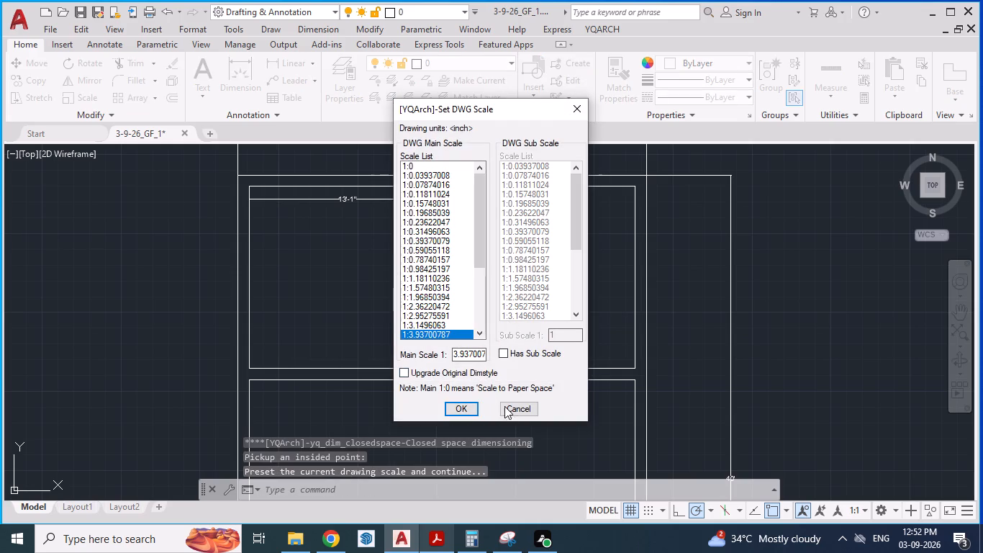
click(524, 410)
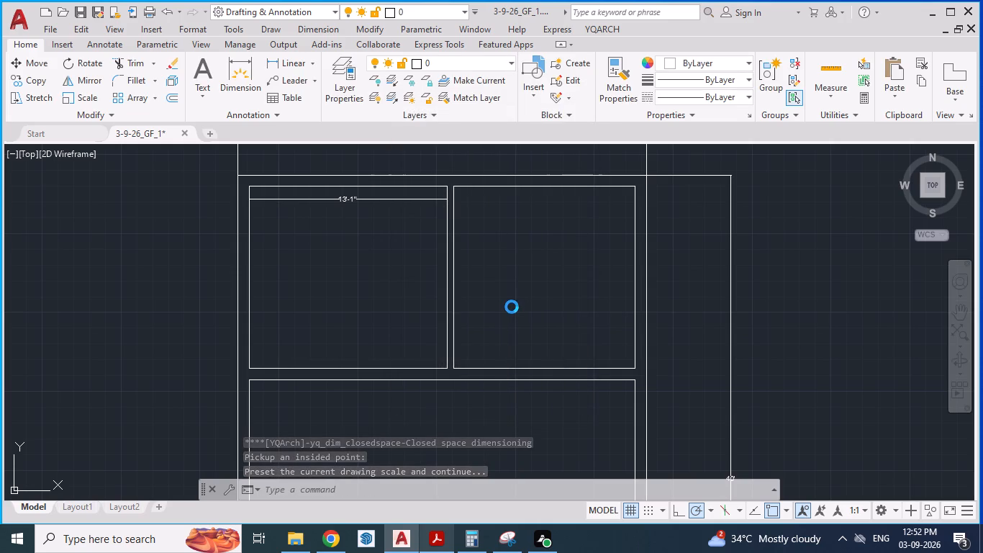
text(DDZ)
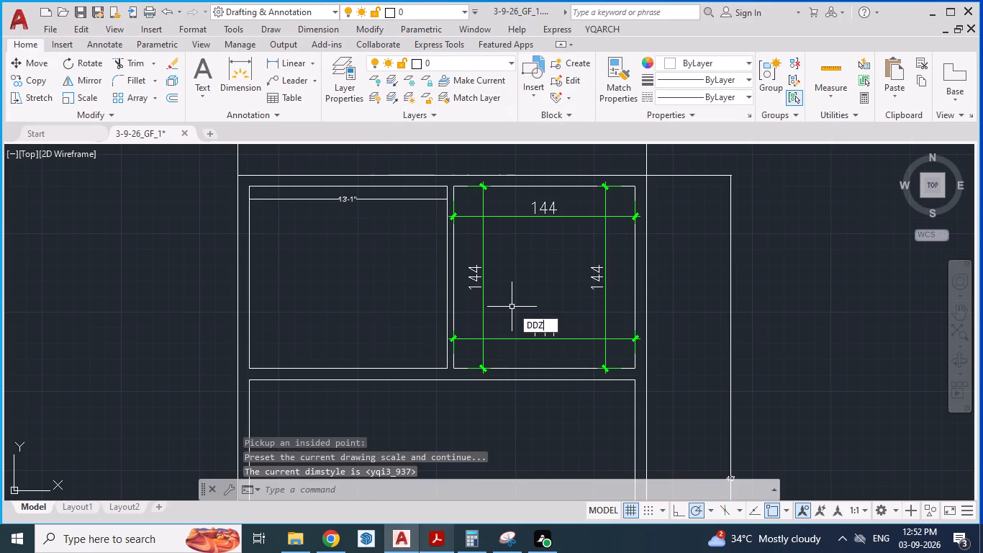
key(Return)
key(Escape)
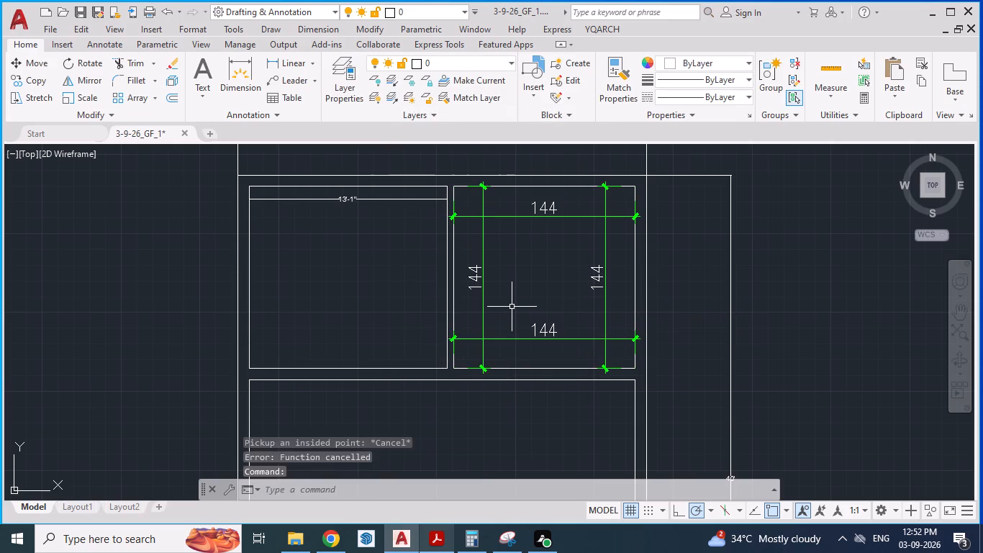
key(Escape)
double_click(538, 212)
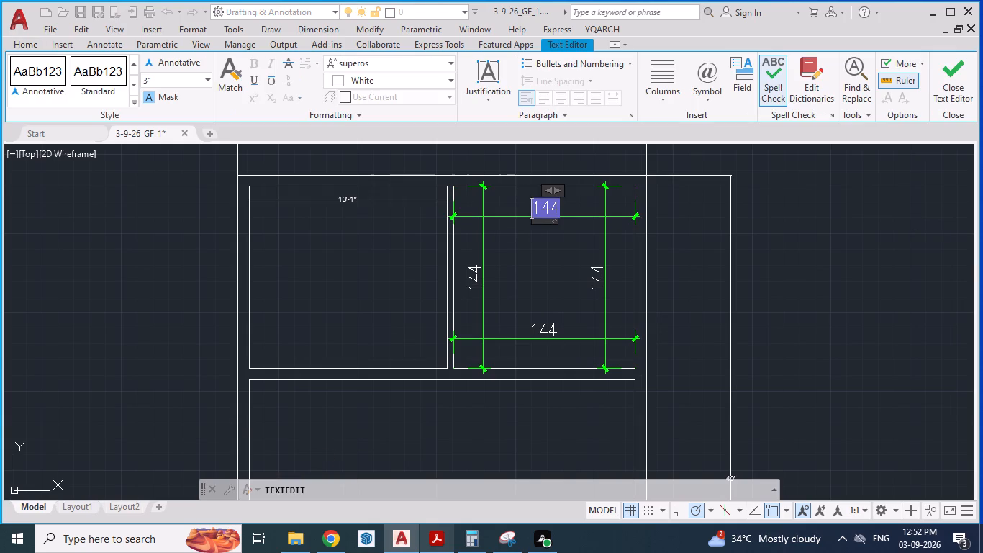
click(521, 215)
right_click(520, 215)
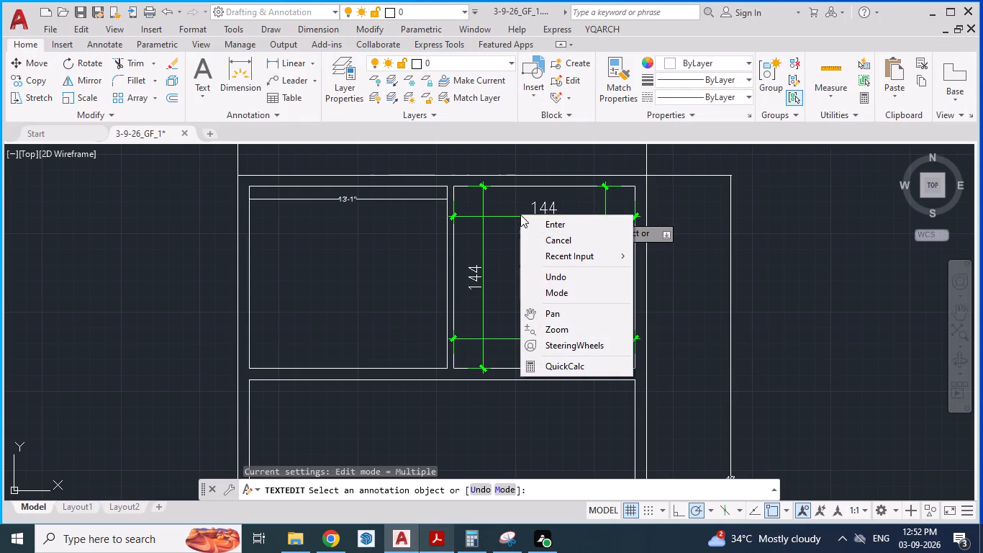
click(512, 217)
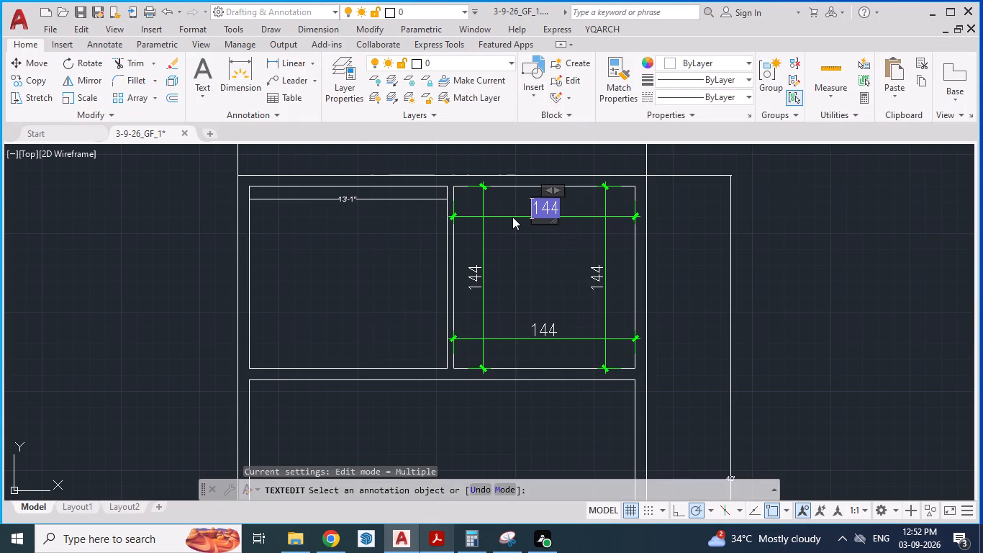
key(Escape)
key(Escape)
Modify dimension style yqi3_937 to Architectural units with 0'-0 1/4" precision and make it the current style.
key(d)
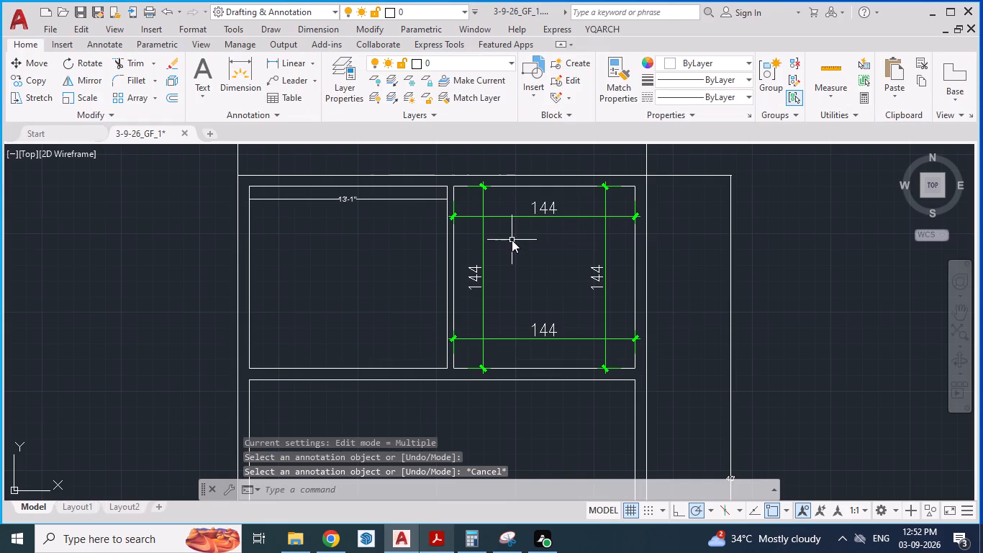
key(Return)
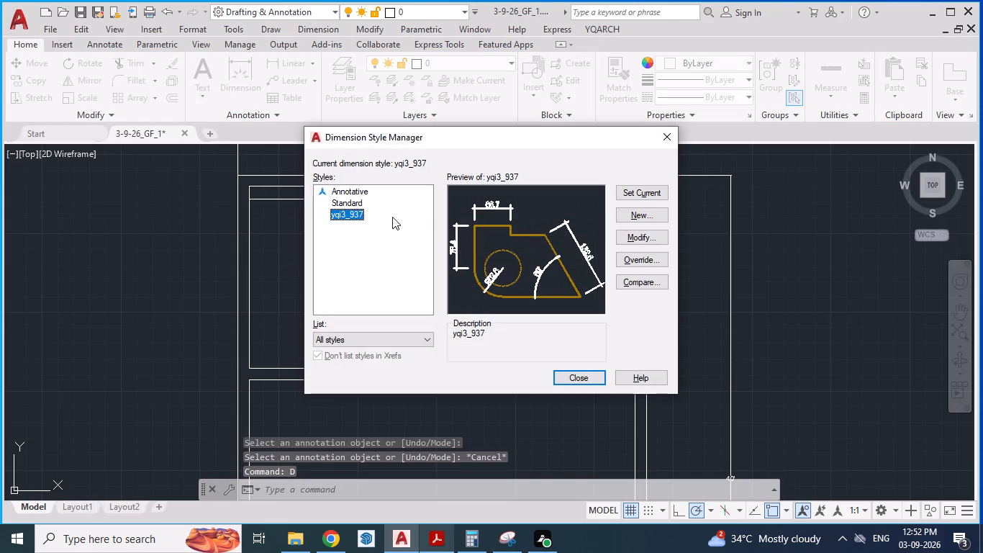
click(642, 237)
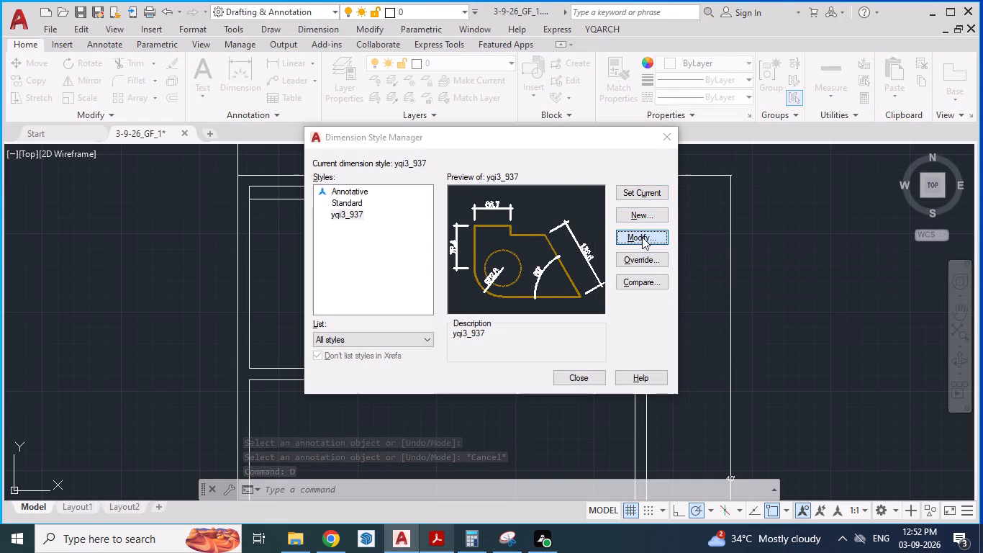
click(478, 115)
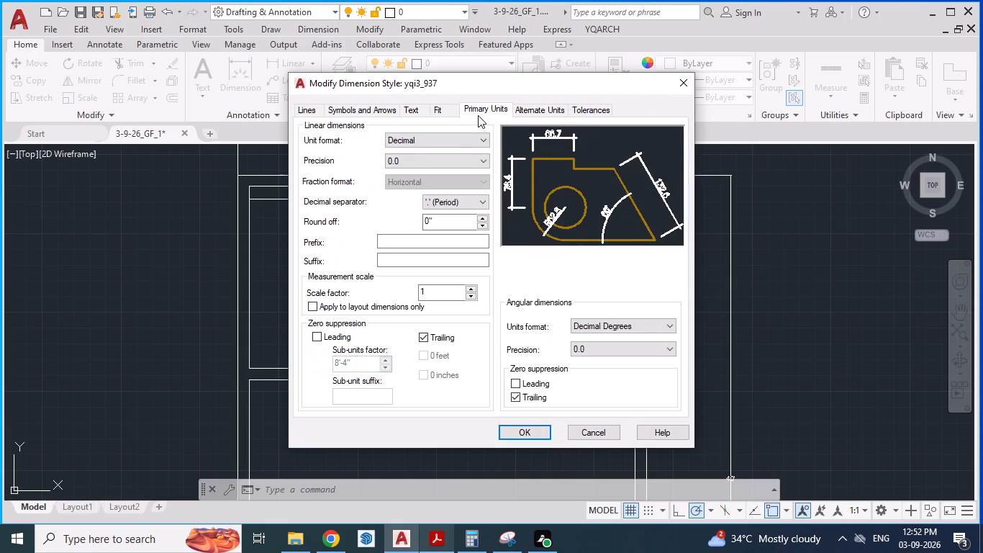
click(441, 138)
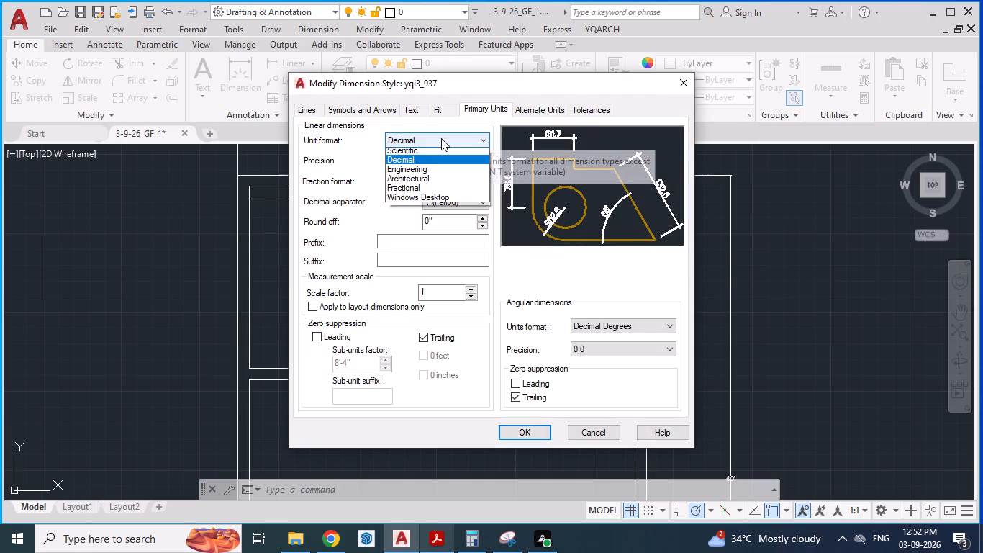
click(417, 181)
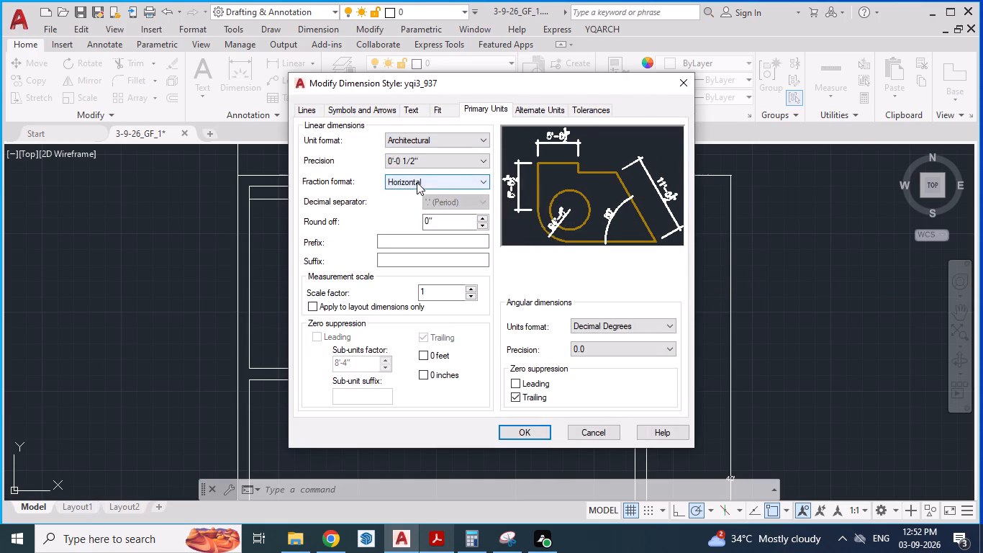
click(458, 160)
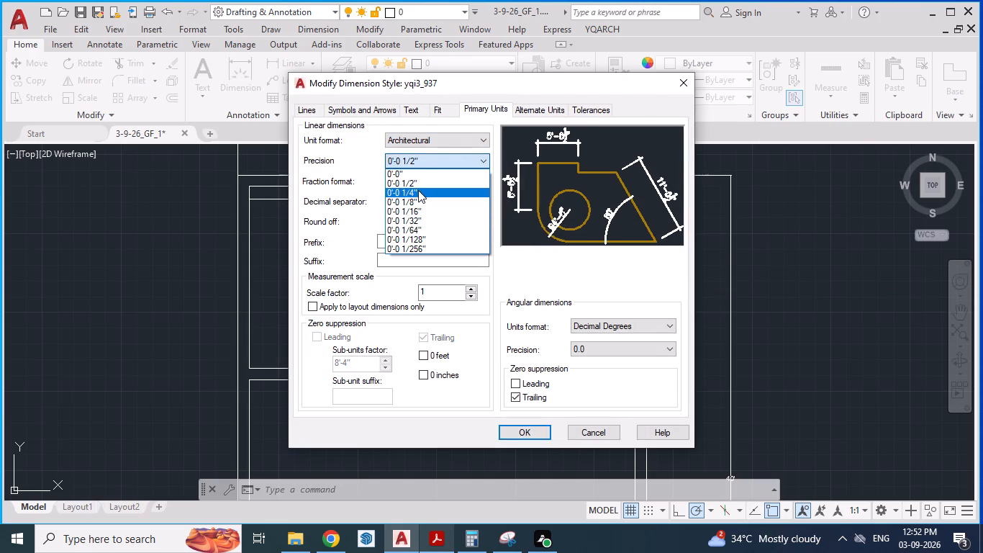
click(418, 190)
click(411, 109)
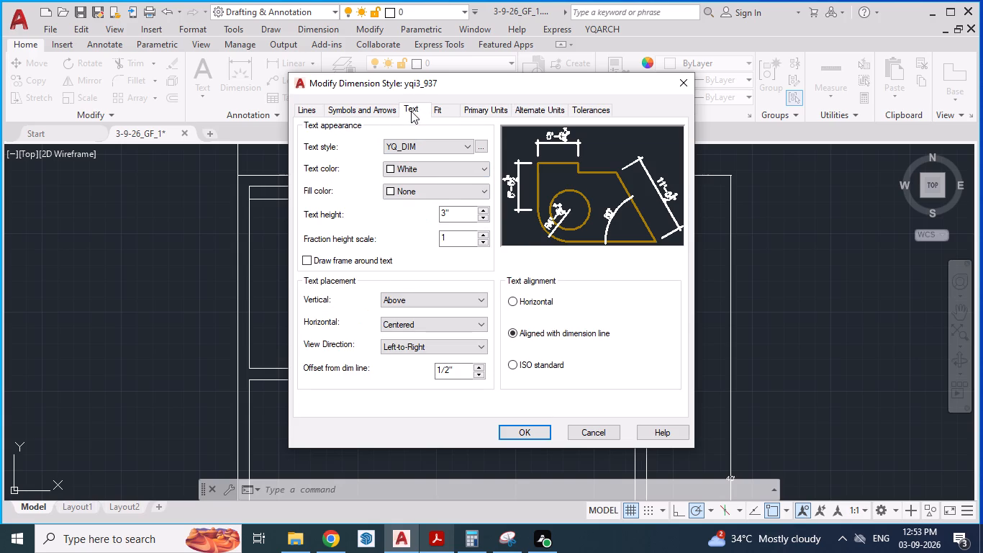
click(538, 429)
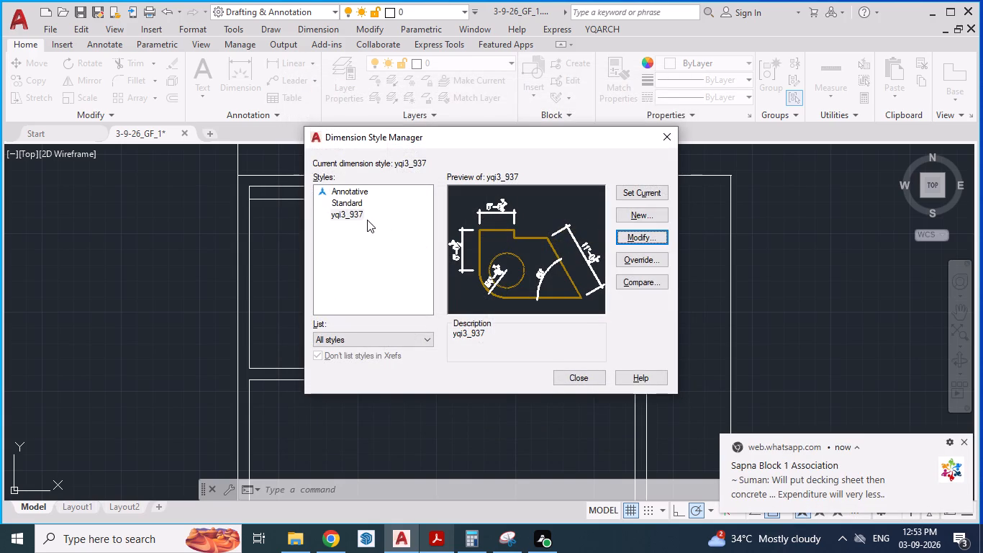
click(358, 216)
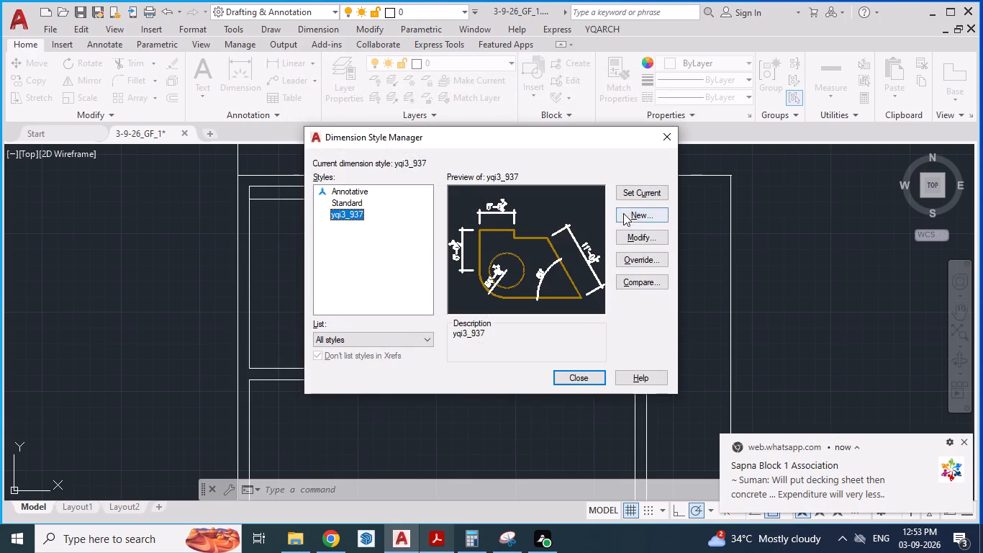
click(631, 193)
click(566, 382)
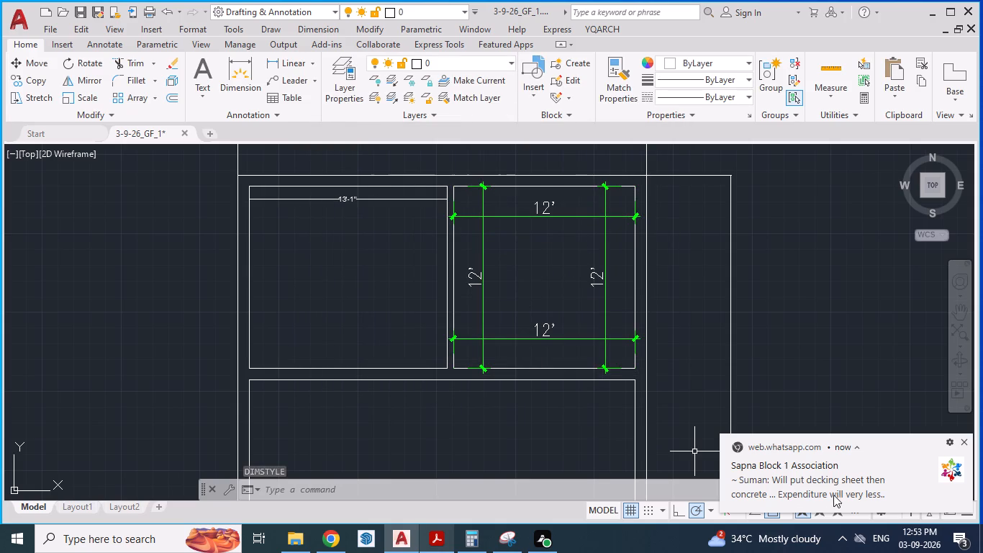
click(962, 441)
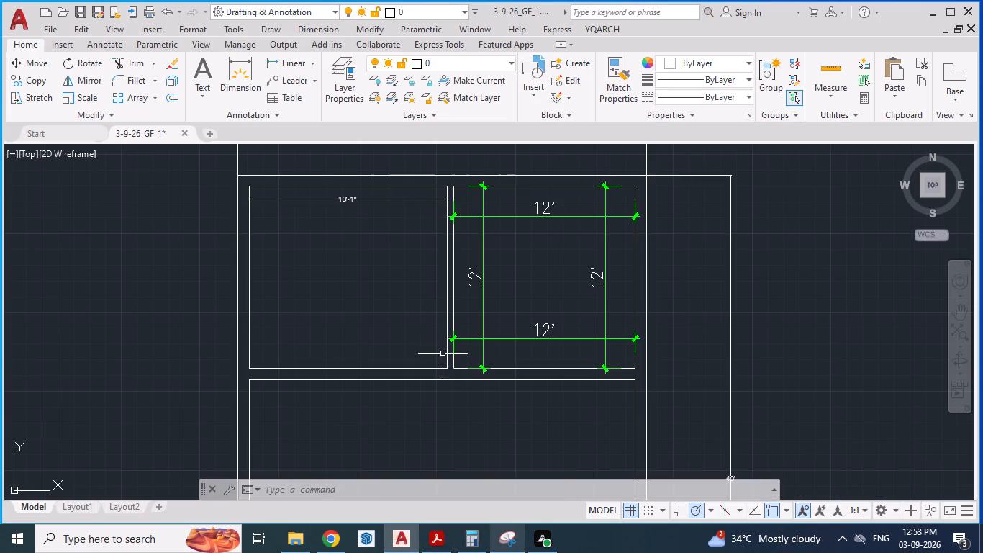
Examine the reference plan's room sizes and compare them with the dimensioned upper bedrooms in the drawing.
scroll(443, 354, down, 1)
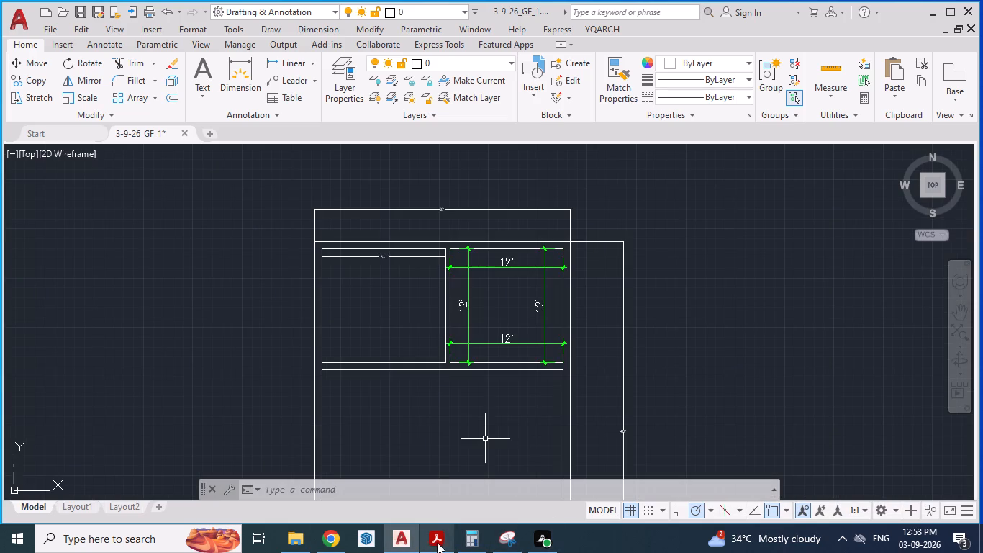
click(438, 542)
click(438, 542)
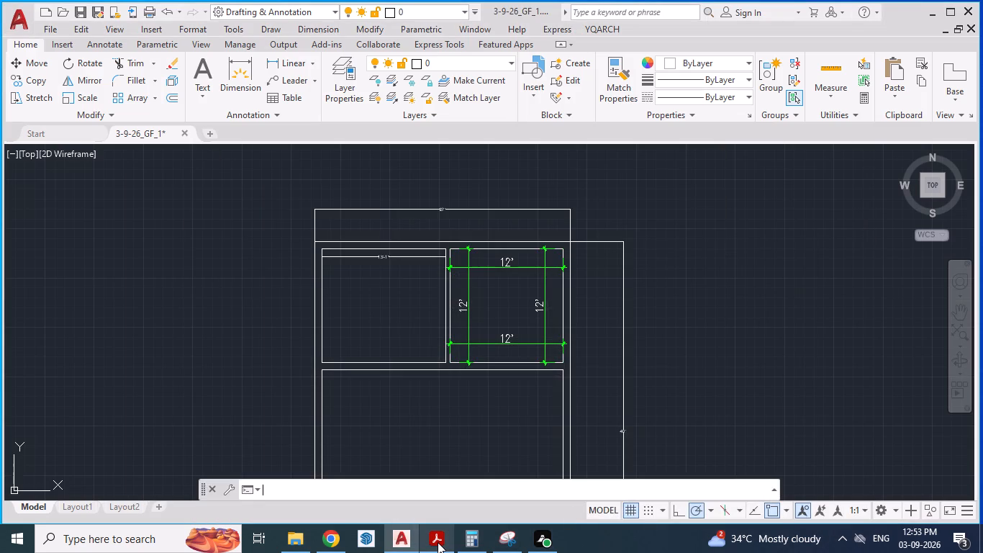
scroll(424, 212, up, 3)
scroll(424, 212, down, 3)
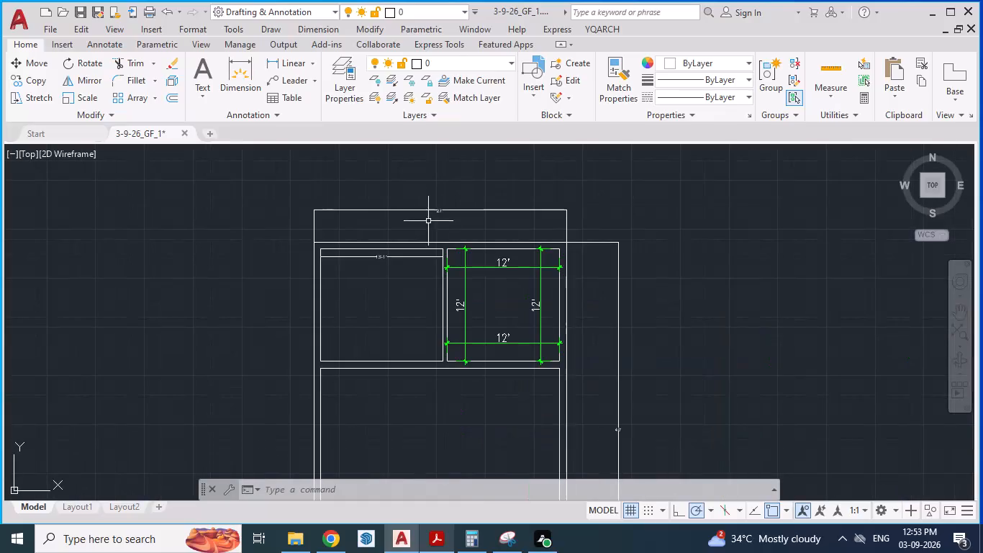
scroll(448, 305, up, 1)
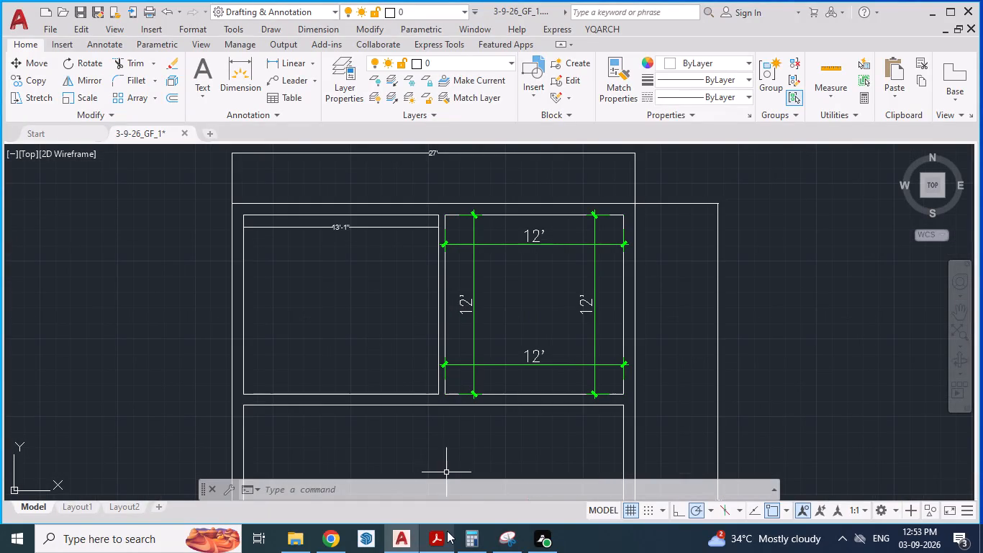
scroll(407, 323, up, 1)
click(434, 541)
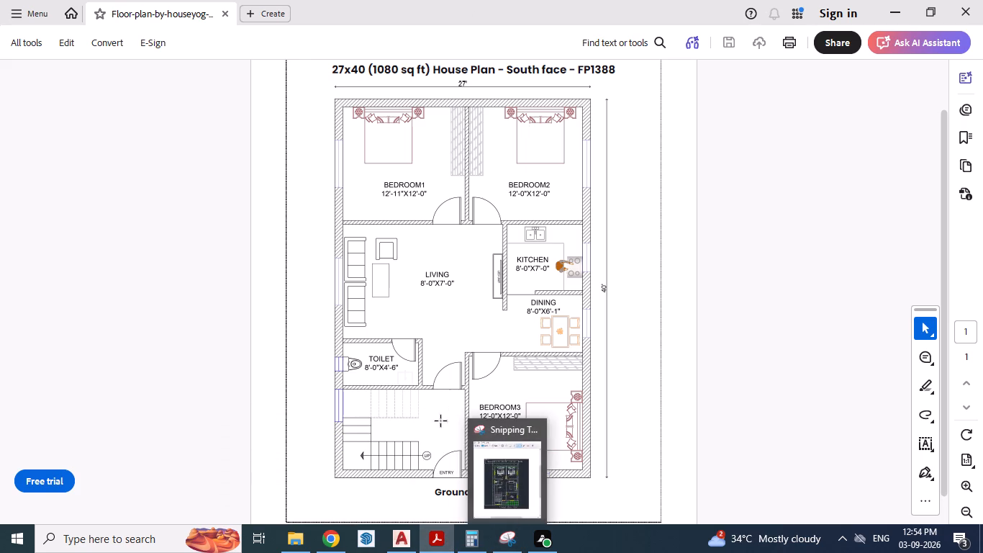
click(402, 539)
scroll(389, 379, down, 2)
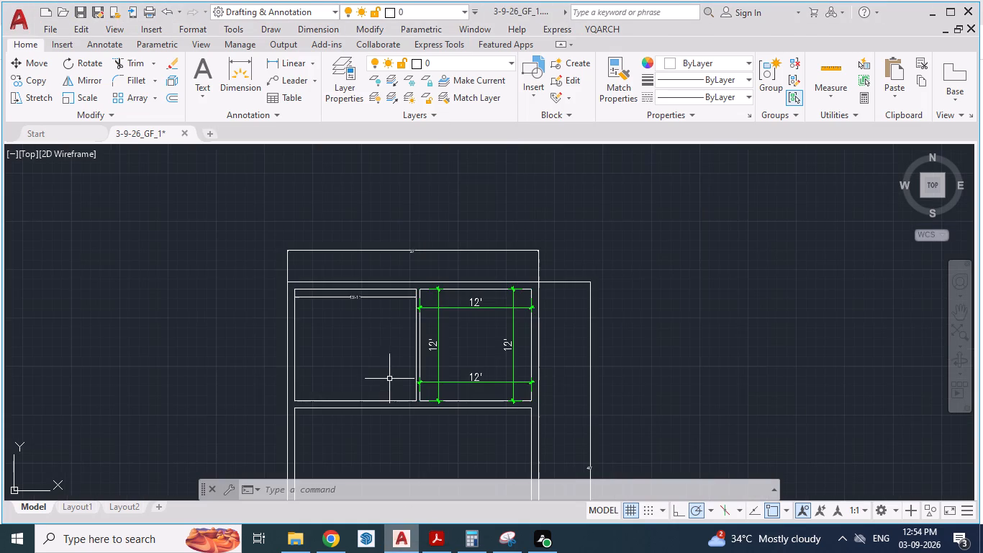
scroll(481, 241, up, 2)
scroll(484, 251, down, 2)
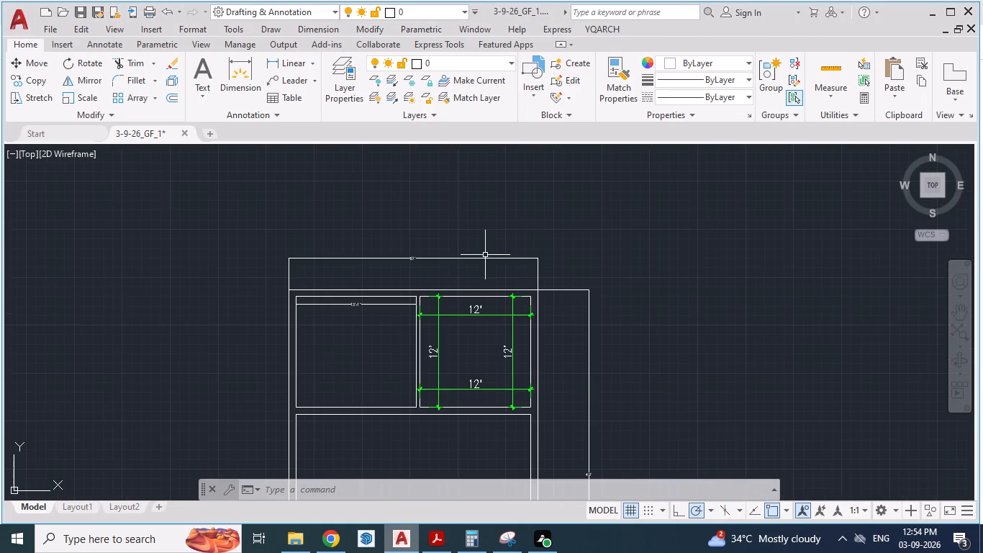
scroll(329, 367, up, 2)
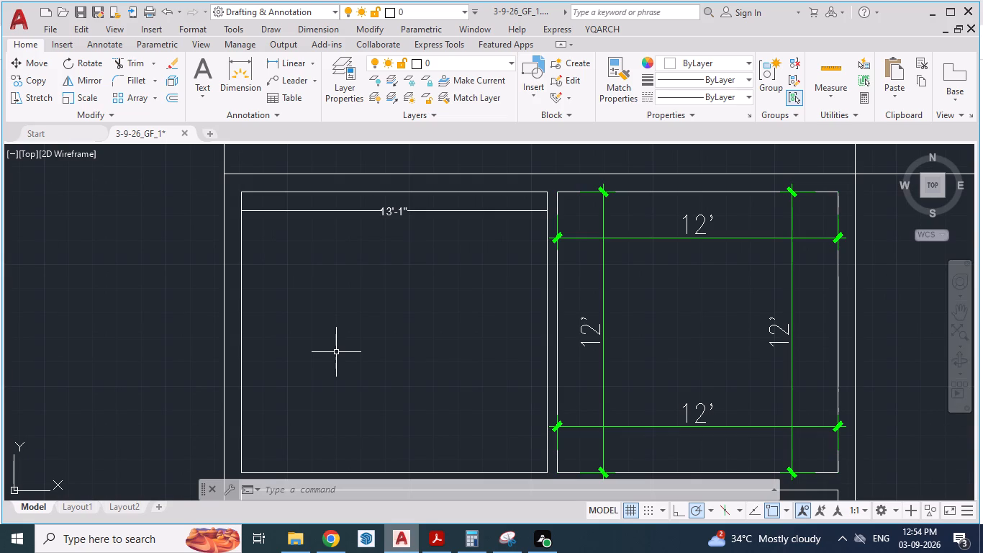
scroll(336, 352, up, 1)
scroll(336, 352, down, 1)
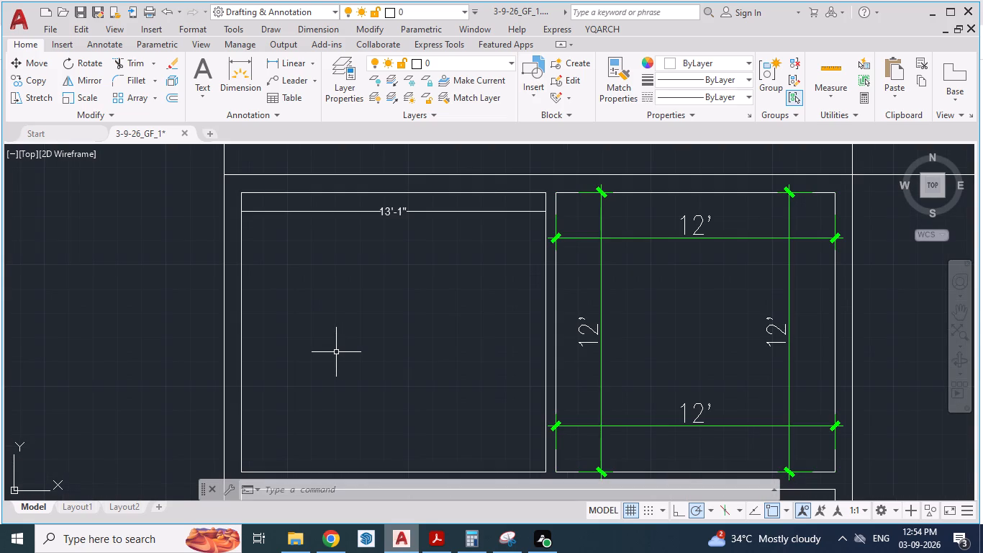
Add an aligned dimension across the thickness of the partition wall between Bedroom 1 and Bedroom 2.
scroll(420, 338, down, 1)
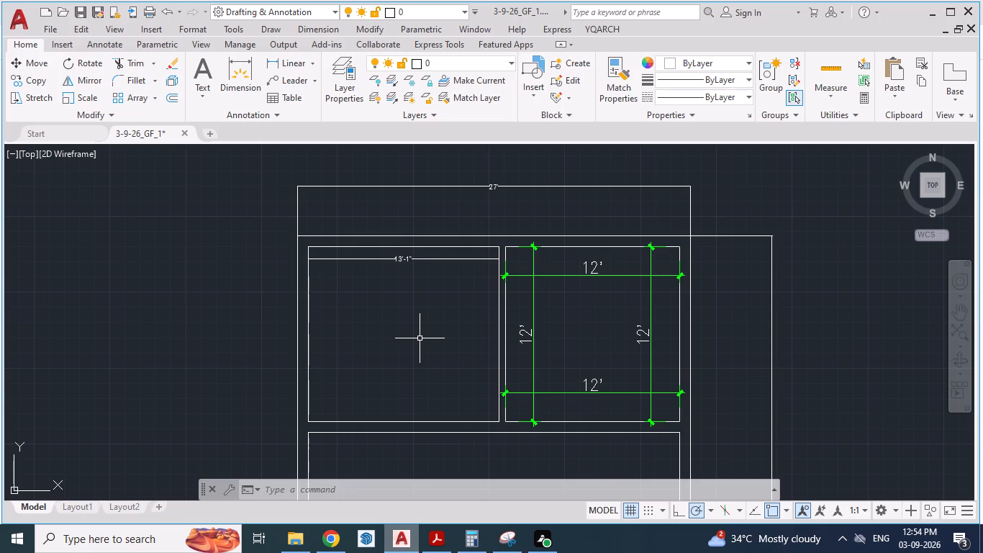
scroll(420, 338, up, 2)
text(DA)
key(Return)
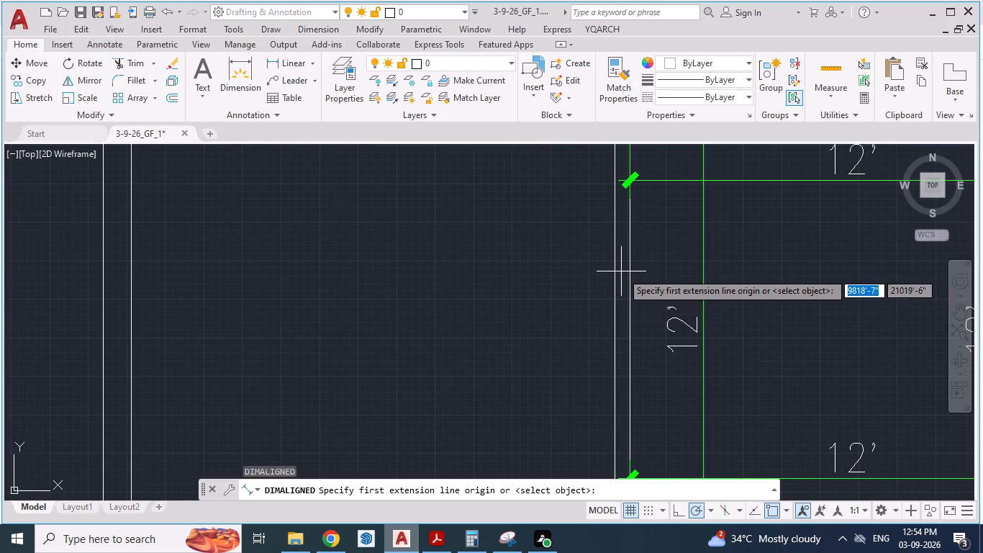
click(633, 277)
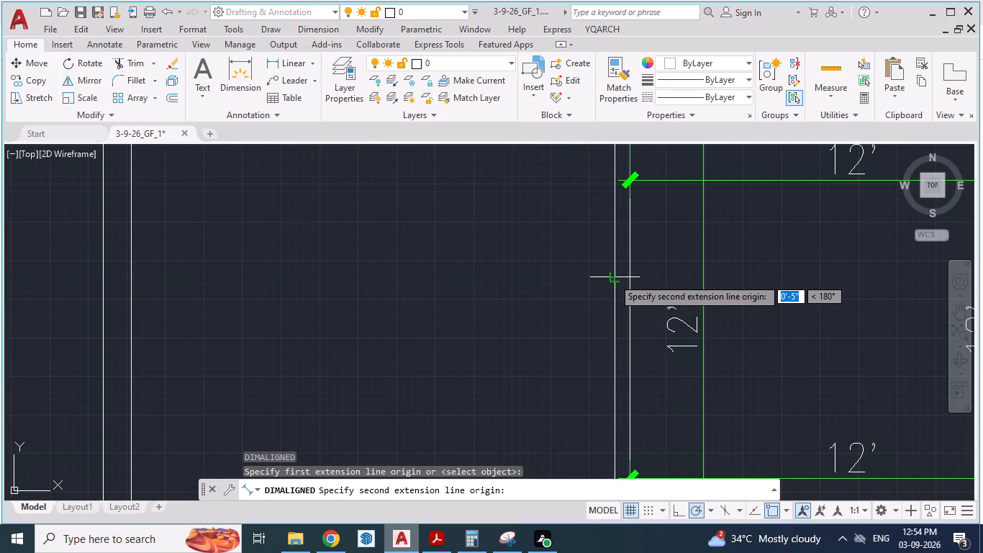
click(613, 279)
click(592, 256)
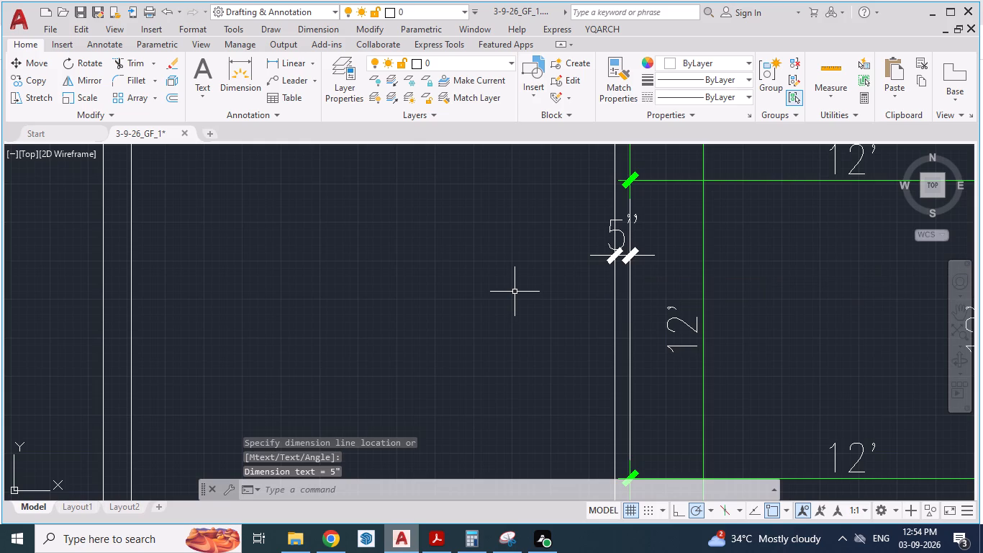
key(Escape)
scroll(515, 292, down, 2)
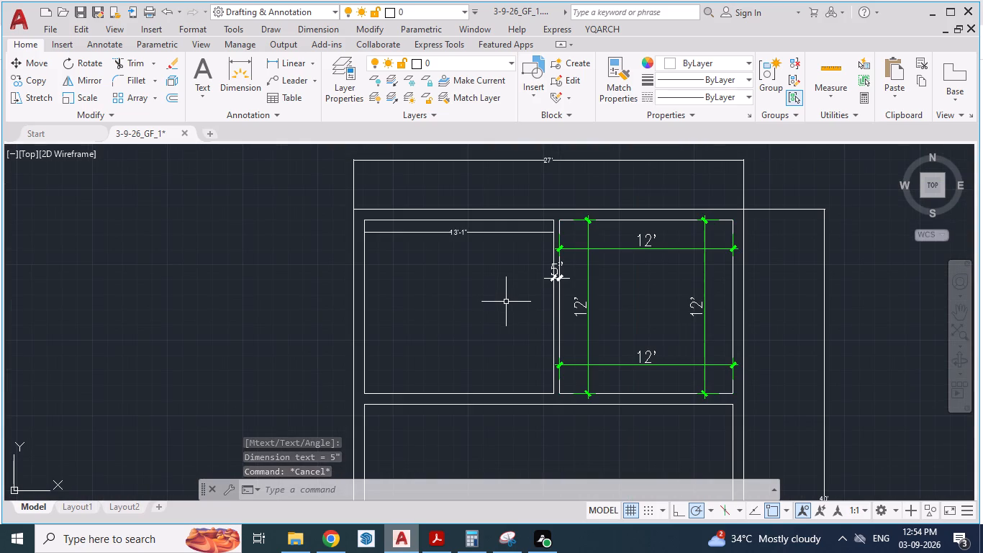
Check the reference plan, and add a horizontal interior wall by offsetting the bottom wall 12' upward with YQArch wall offset.
click(438, 536)
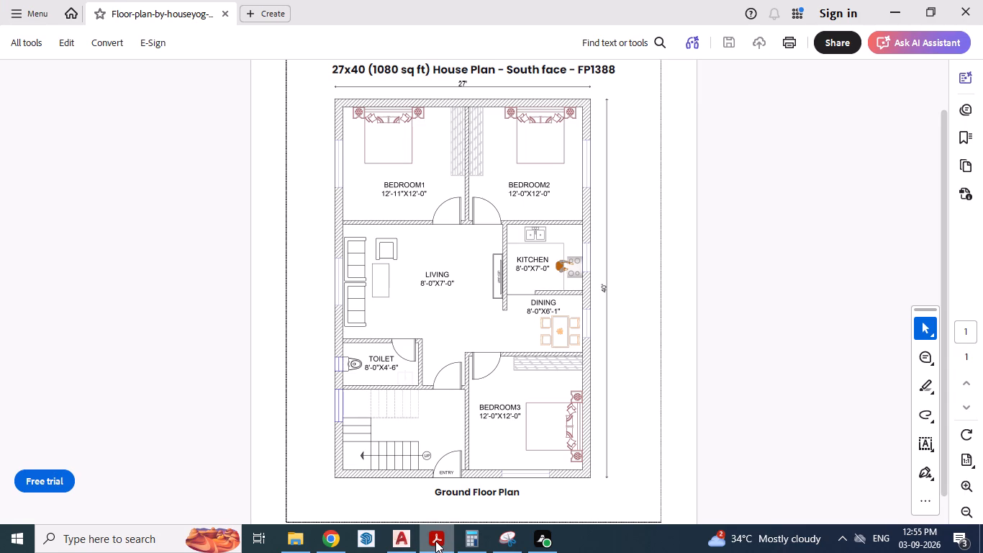
click(435, 541)
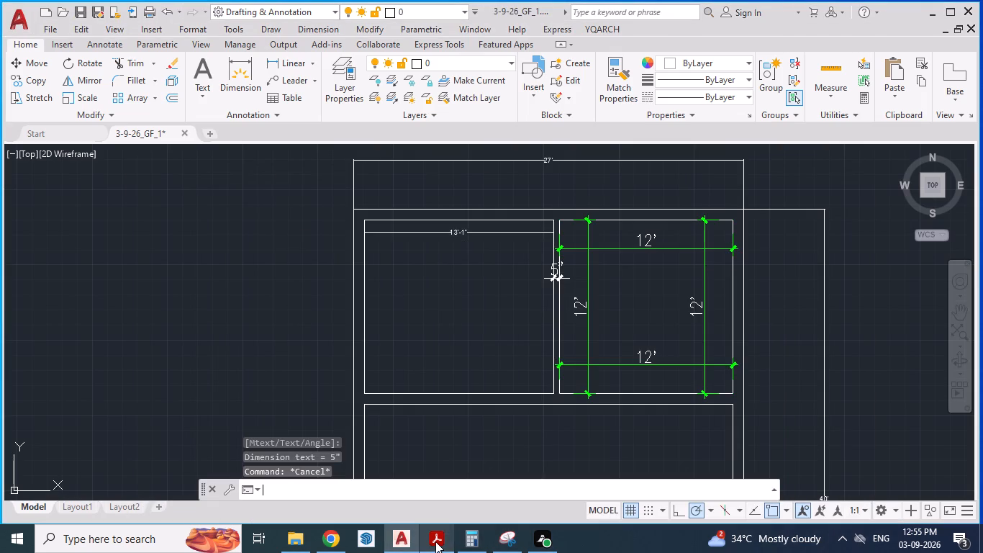
click(435, 541)
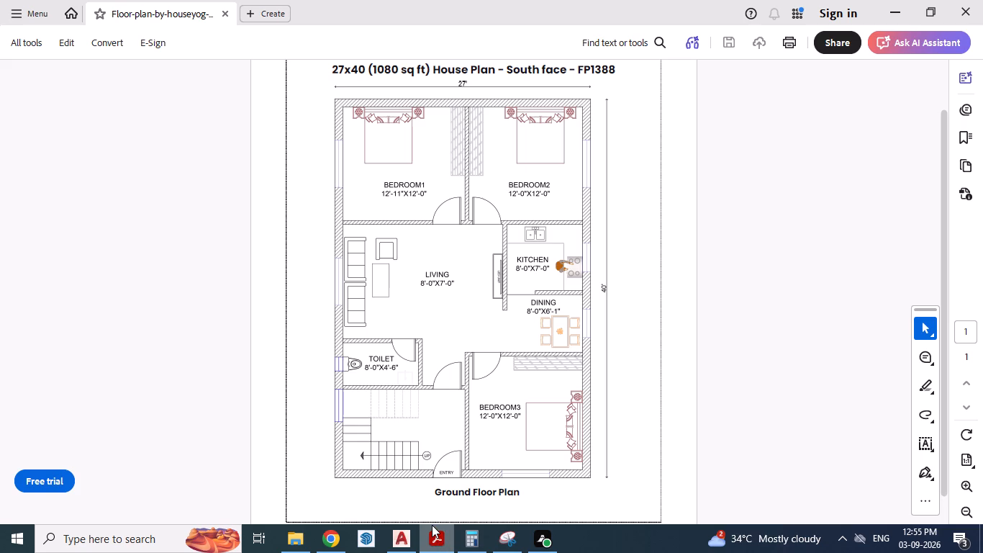
click(432, 525)
scroll(509, 278, down, 2)
scroll(522, 343, up, 2)
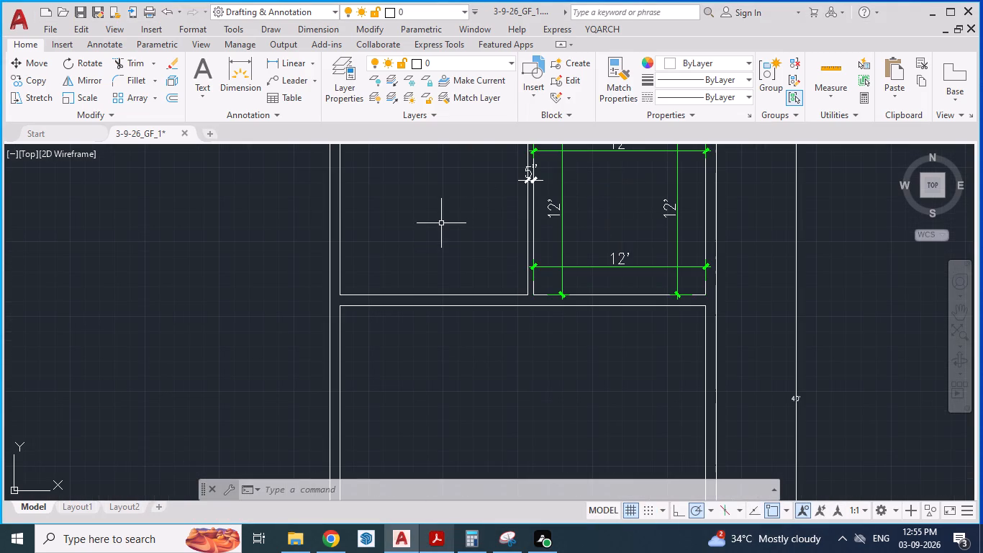
scroll(440, 223, down, 3)
scroll(443, 315, up, 2)
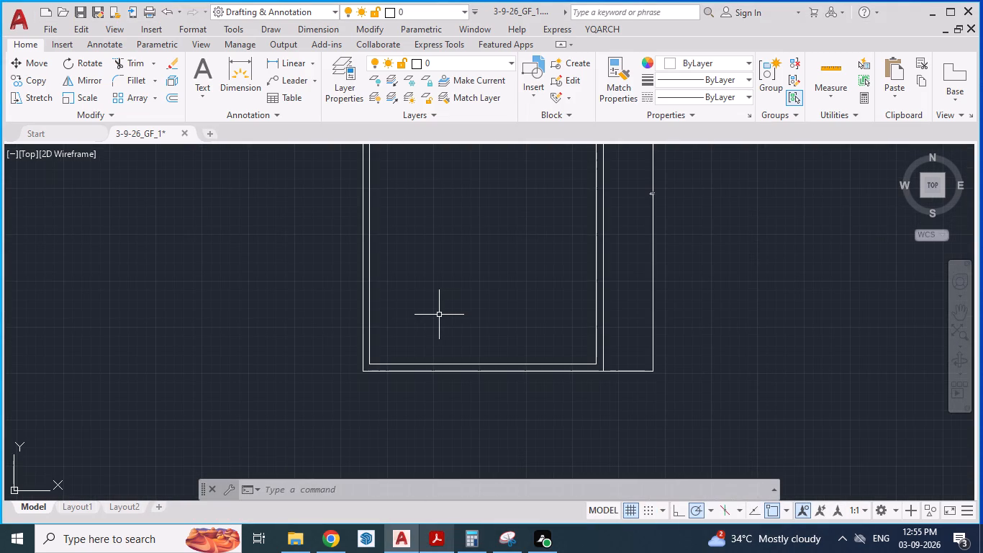
text(WWO)
key(Return)
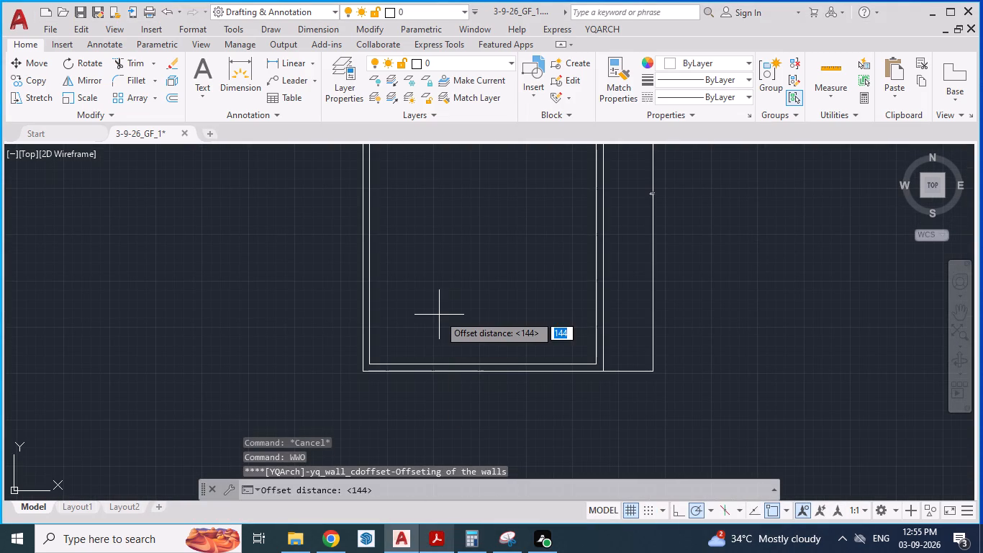
text(12)
key(apostrophe)
key(Return)
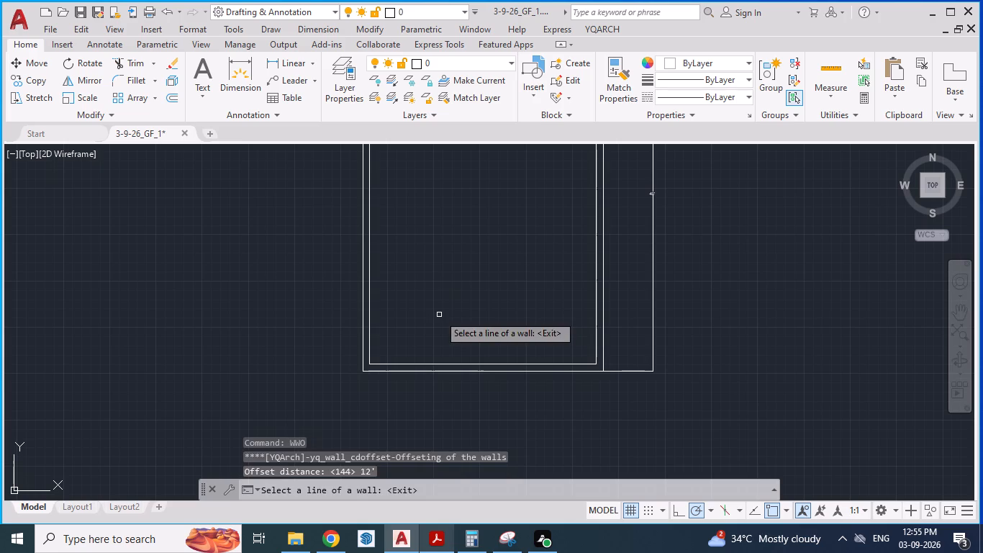
click(497, 365)
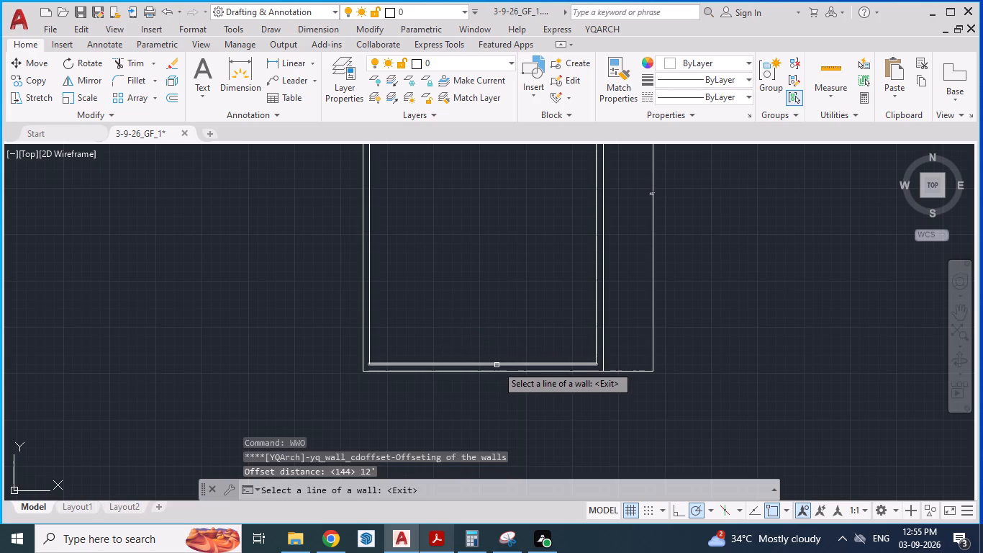
click(474, 270)
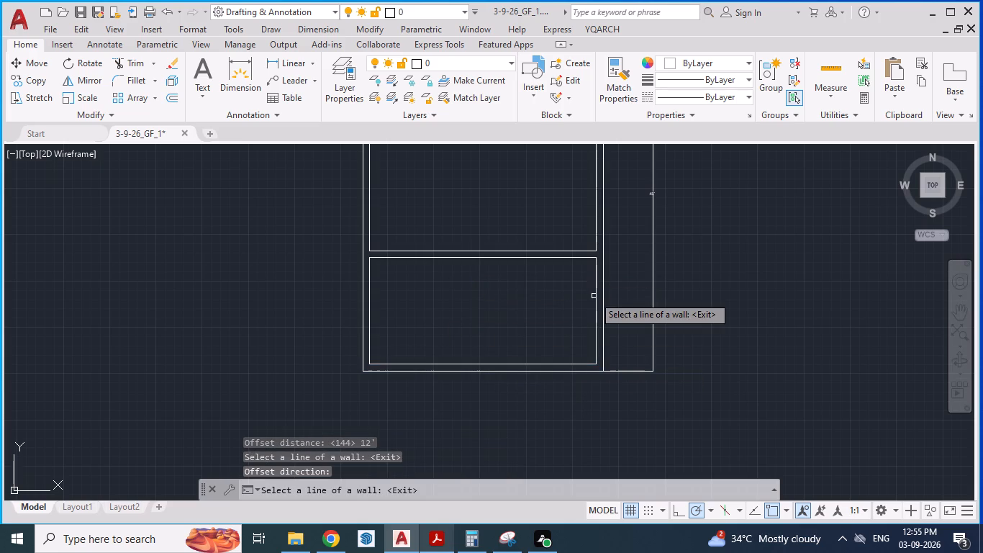
Offset the right outer wall 12' inward to add the vertical partition on Bedroom 3's left side, and end the wall offset.
click(596, 296)
click(469, 299)
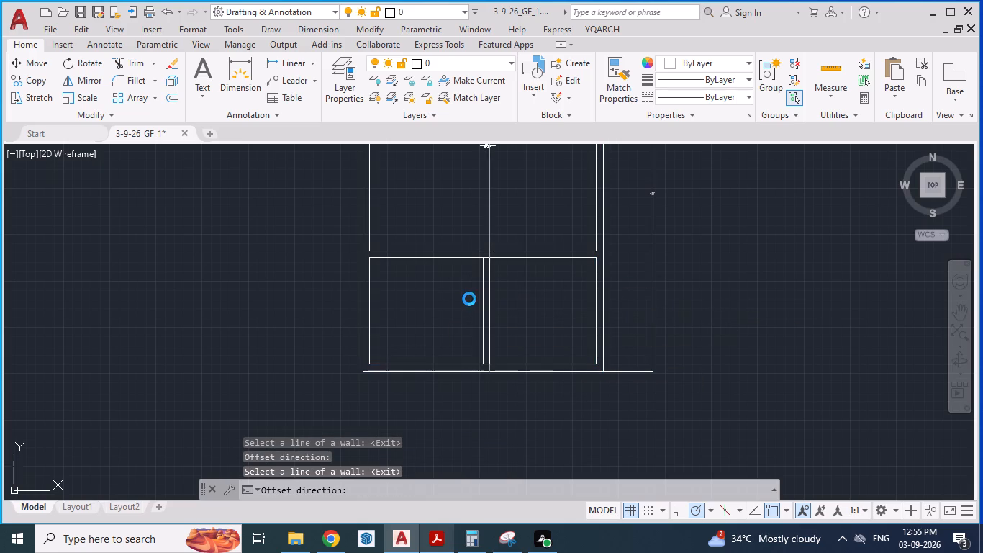
scroll(517, 320, down, 1)
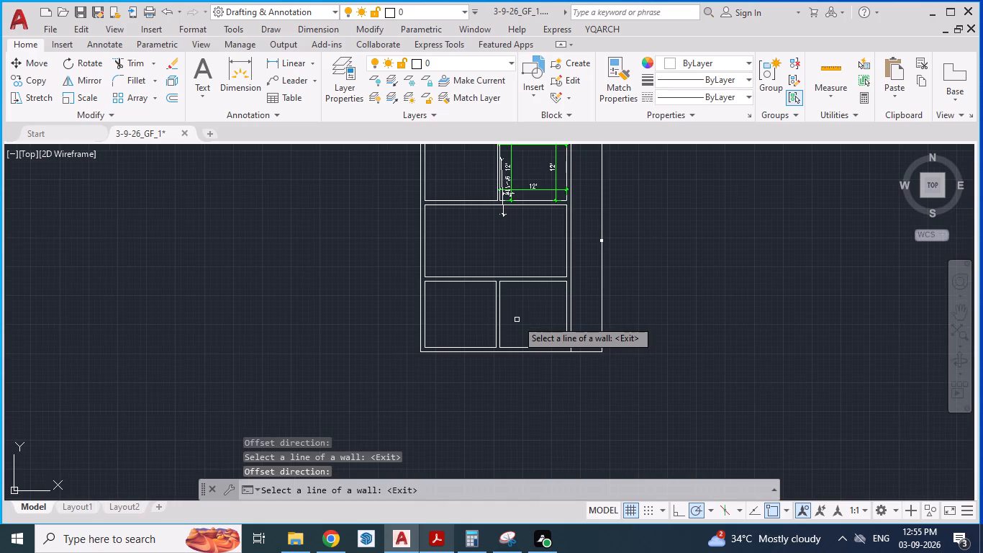
scroll(517, 320, down, 1)
scroll(491, 223, up, 2)
scroll(532, 330, up, 1)
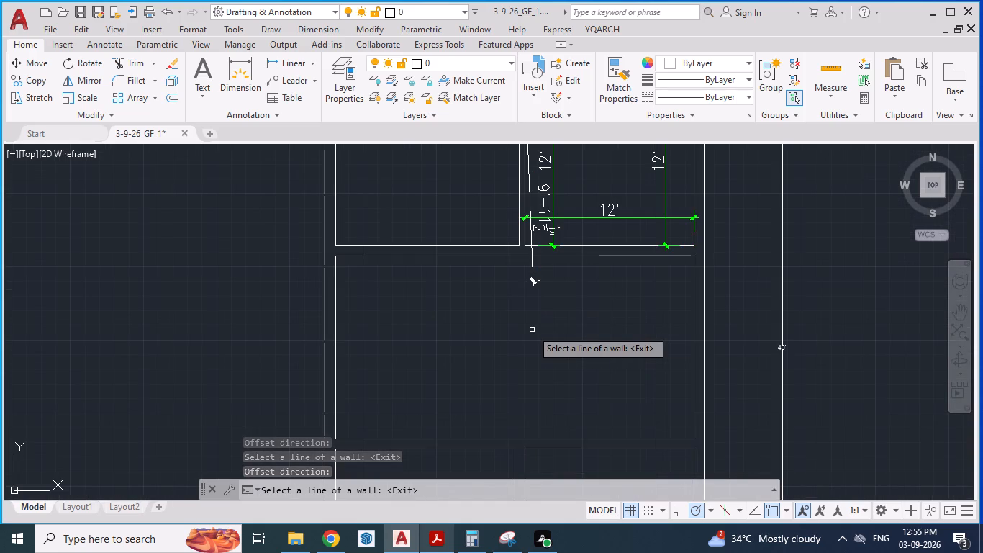
key(Escape)
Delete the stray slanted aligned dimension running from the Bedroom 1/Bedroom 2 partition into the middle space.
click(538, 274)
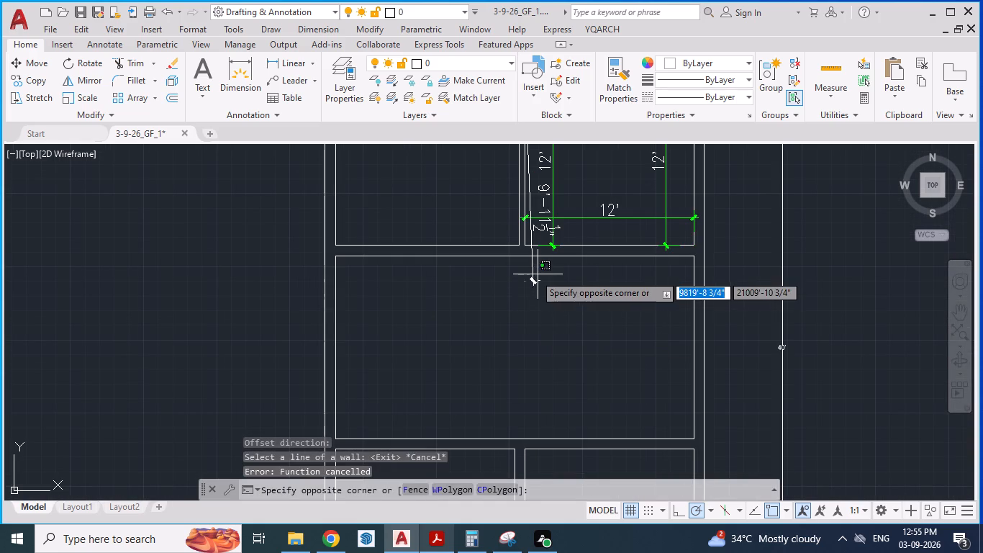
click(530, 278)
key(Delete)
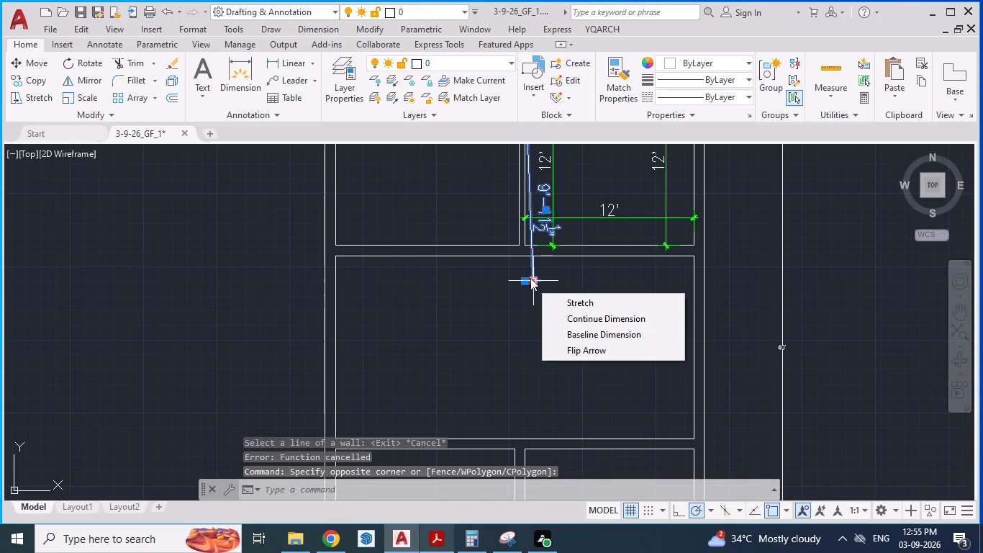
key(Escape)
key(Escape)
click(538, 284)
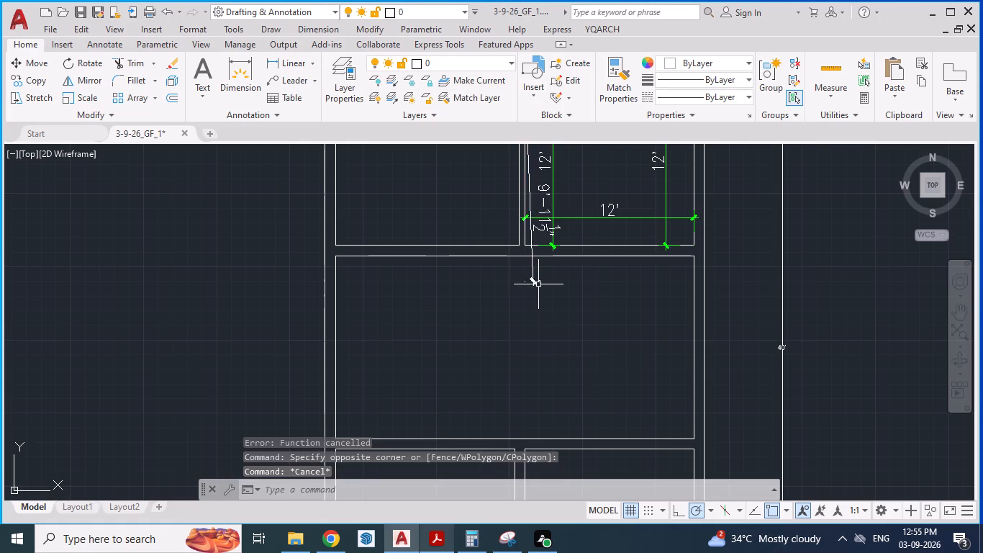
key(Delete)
Review the upper bedrooms and the newly divided lower rooms against the reference plan.
scroll(486, 298, down, 1)
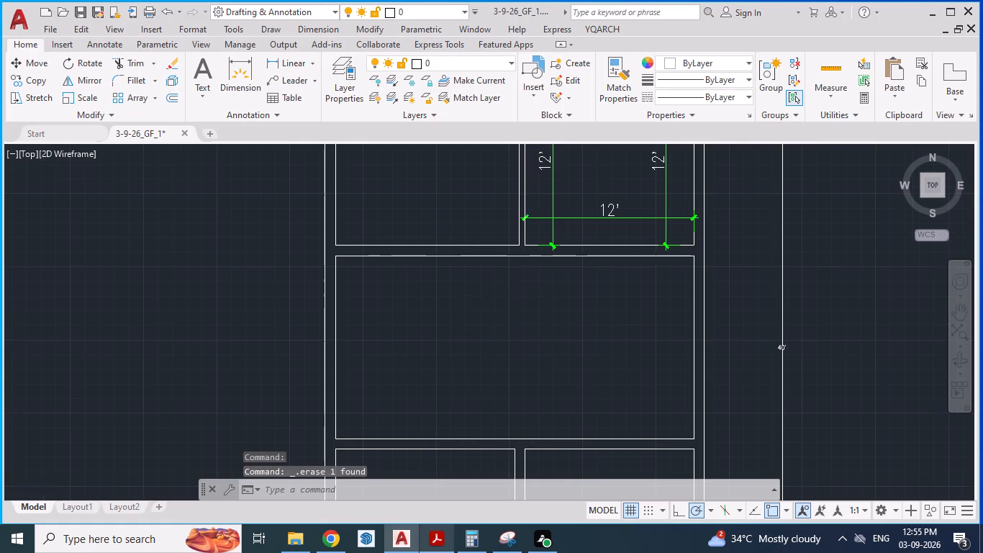
scroll(486, 298, down, 1)
scroll(464, 208, up, 2)
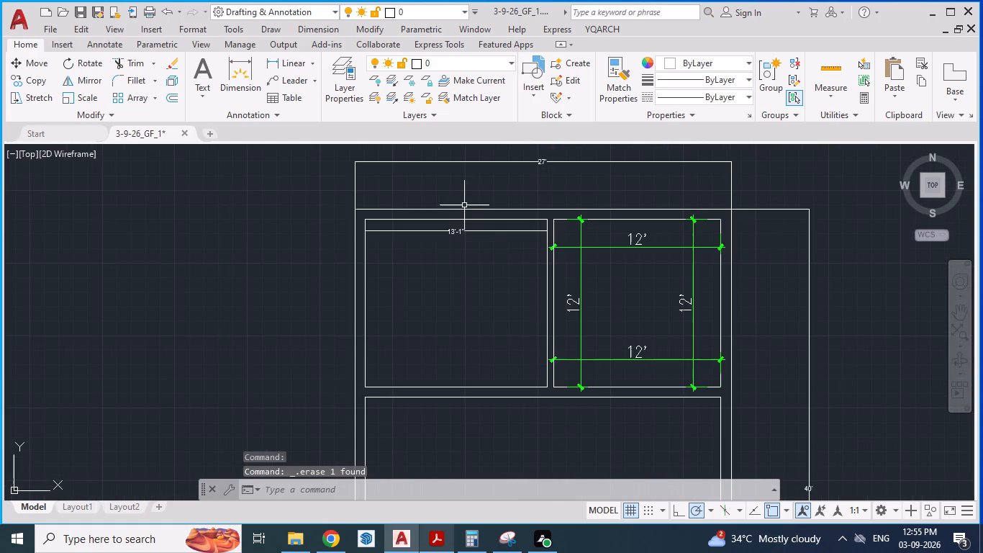
scroll(464, 205, down, 2)
scroll(516, 425, up, 2)
scroll(491, 363, down, 1)
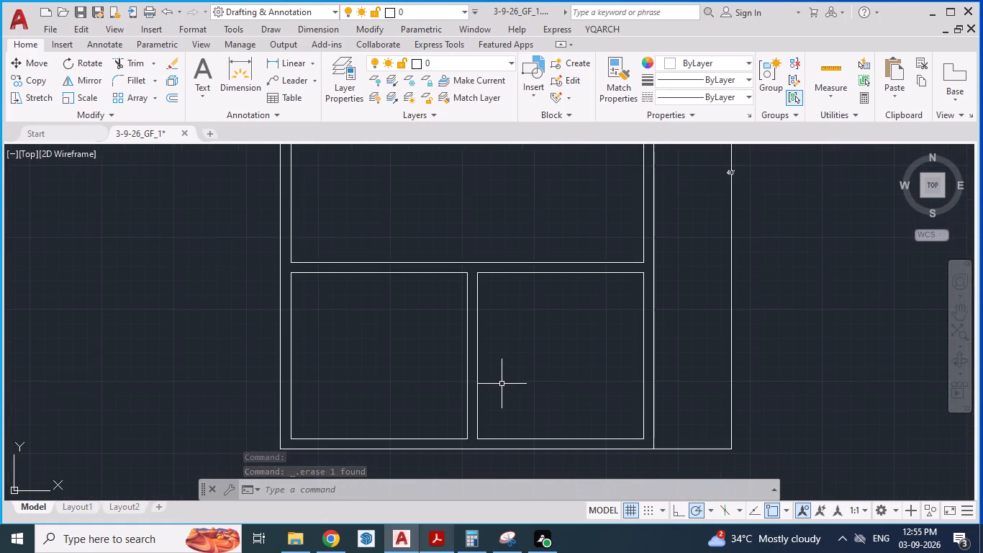
scroll(491, 364, down, 1)
scroll(502, 403, up, 2)
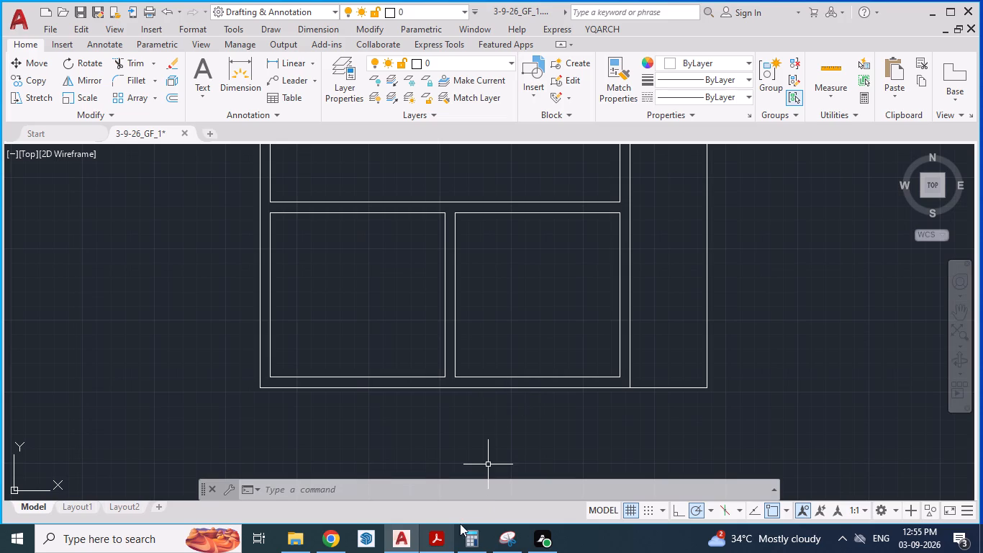
click(436, 535)
click(436, 535)
Dimension all four sides of Bedroom 3's interior at the plan's lower right with YQArch closed space dimensioning.
text(WW)
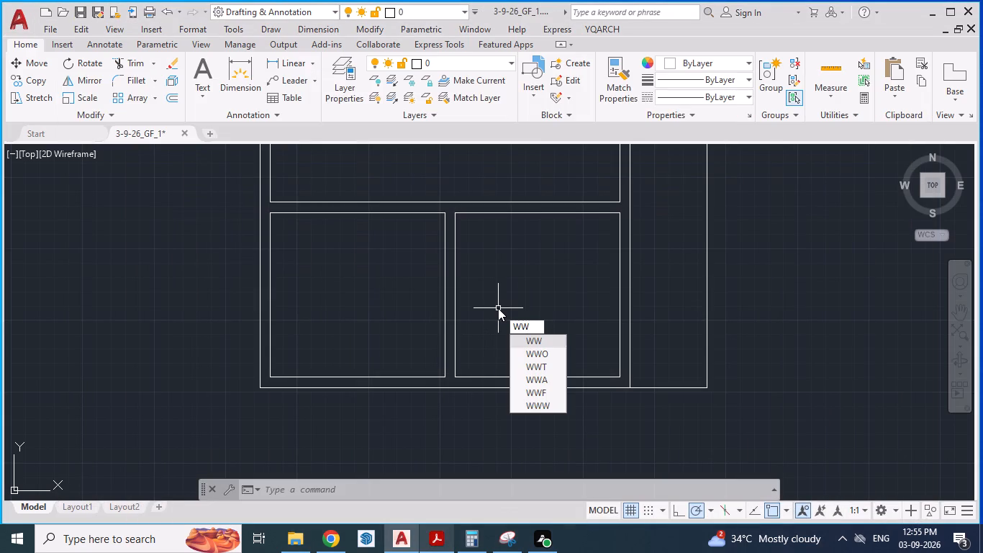
key(Escape)
key(Escape)
text(DDZ)
key(Return)
click(498, 308)
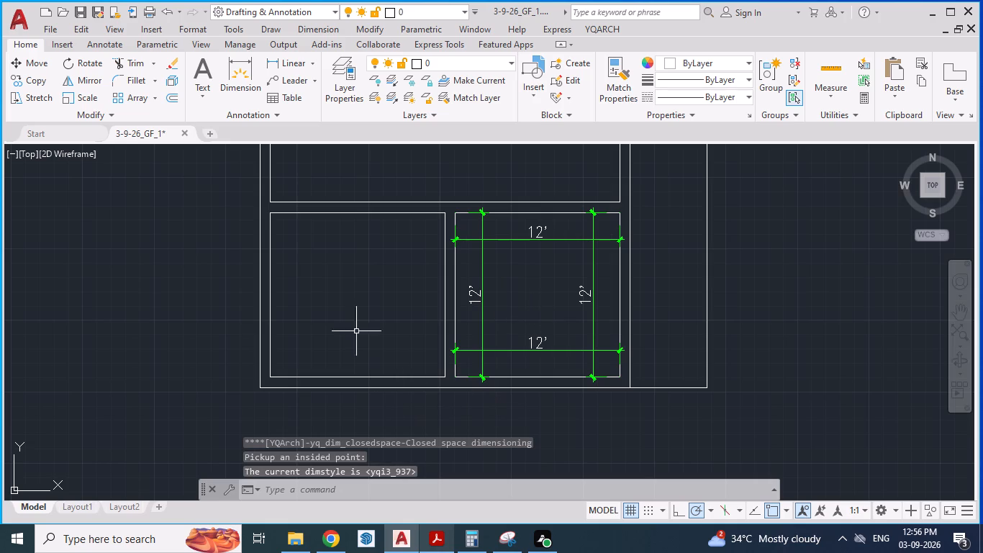
Dimension all four sides of the lower-left staircase room's interior with YQArch closed space dimensioning.
click(347, 299)
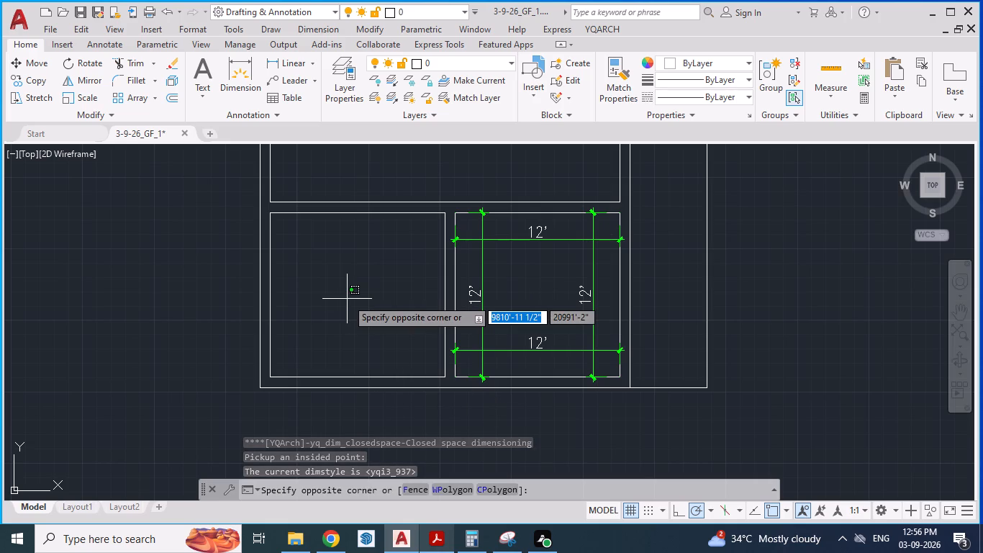
key(space)
click(347, 299)
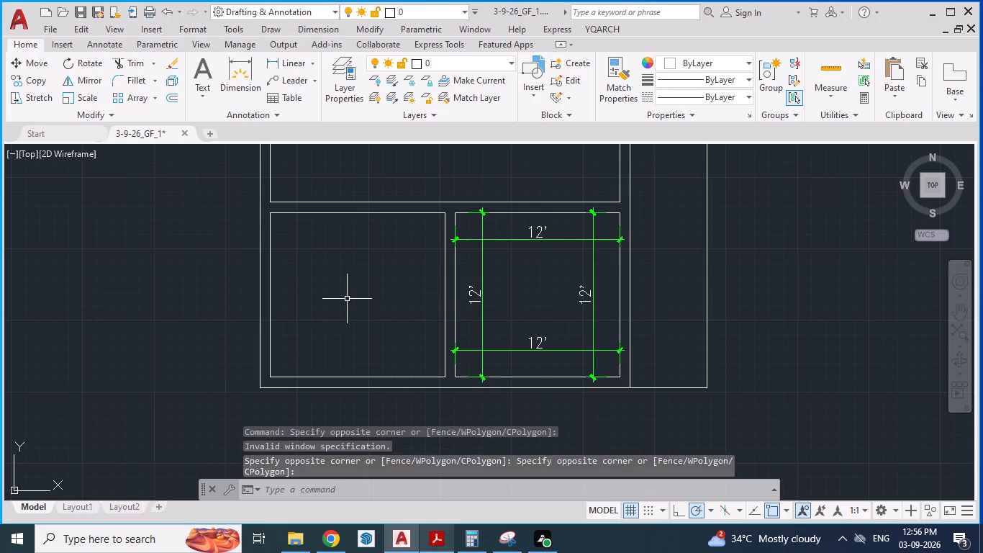
key(Escape)
key(Escape)
text(DD)
key(z)
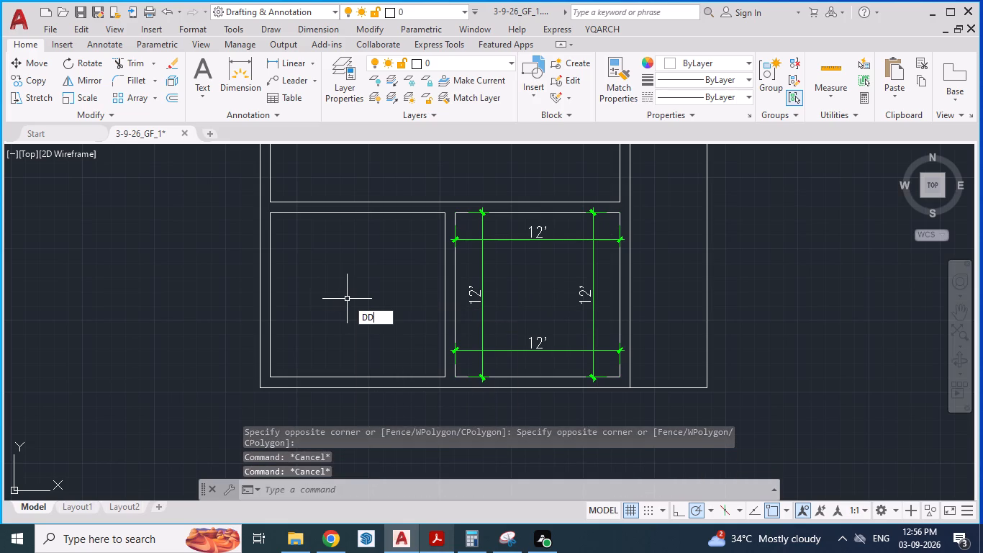
key(Return)
click(313, 261)
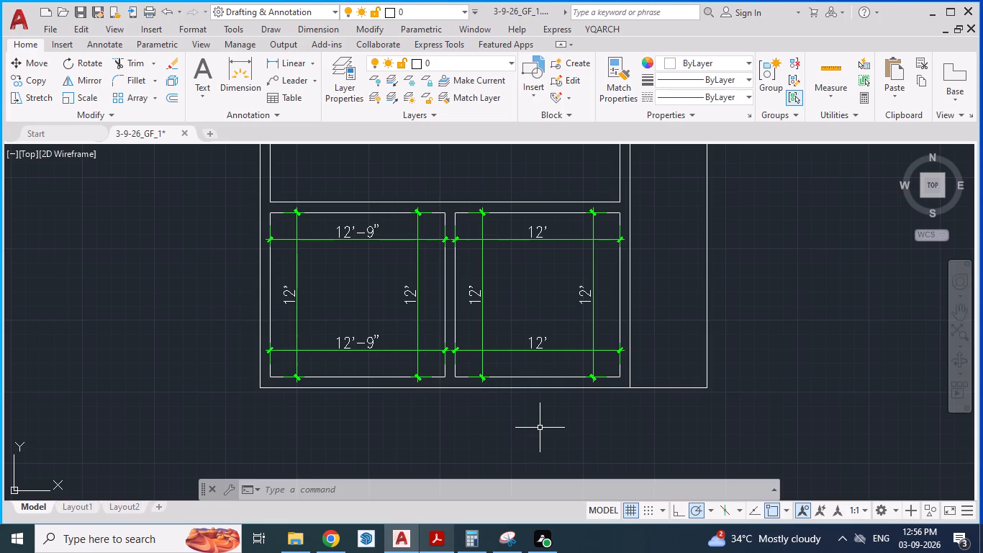
Compare the dimensioned lower-left room and Bedroom 3 with the room sizes on the reference plan.
scroll(539, 426, up, 2)
scroll(537, 425, down, 1)
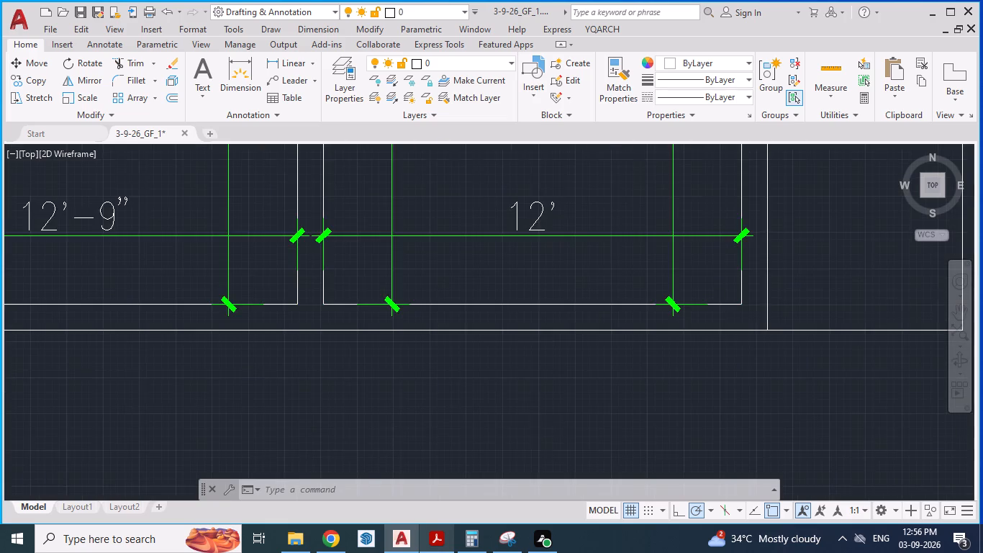
scroll(537, 425, down, 2)
scroll(537, 425, up, 1)
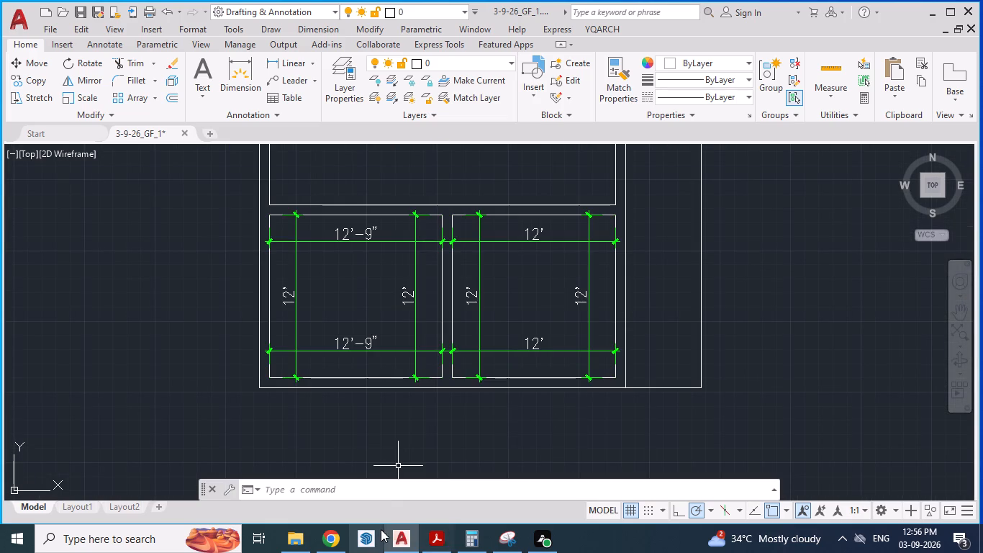
click(430, 534)
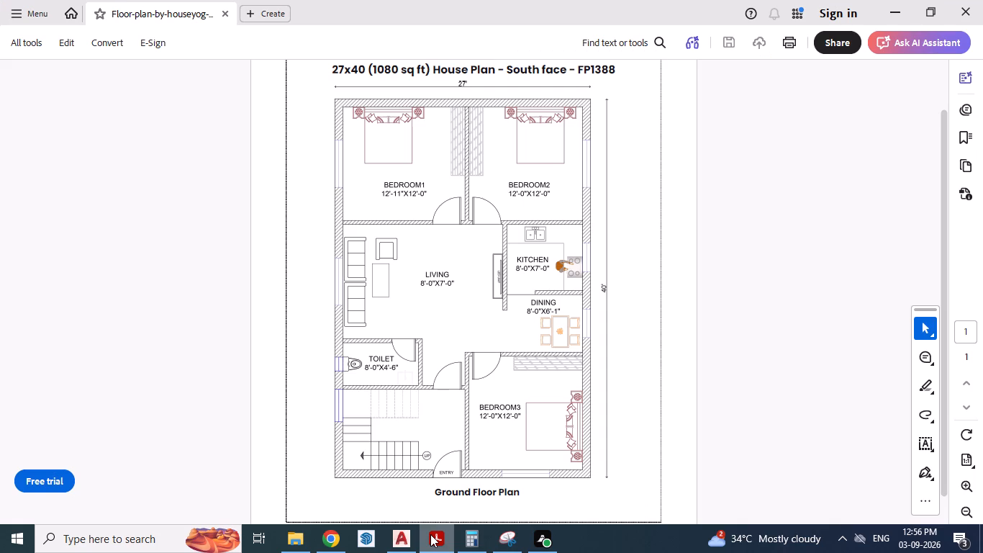
click(435, 535)
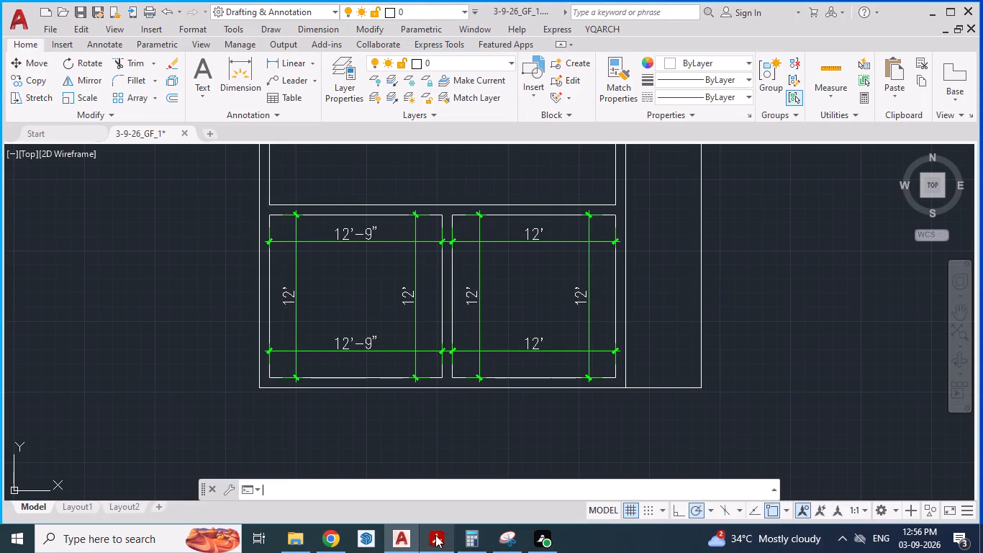
click(435, 535)
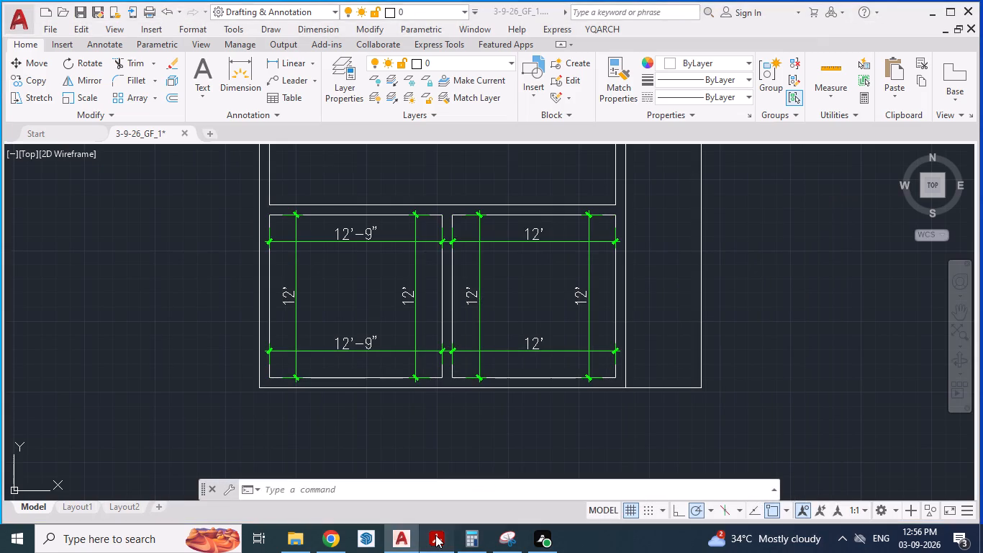
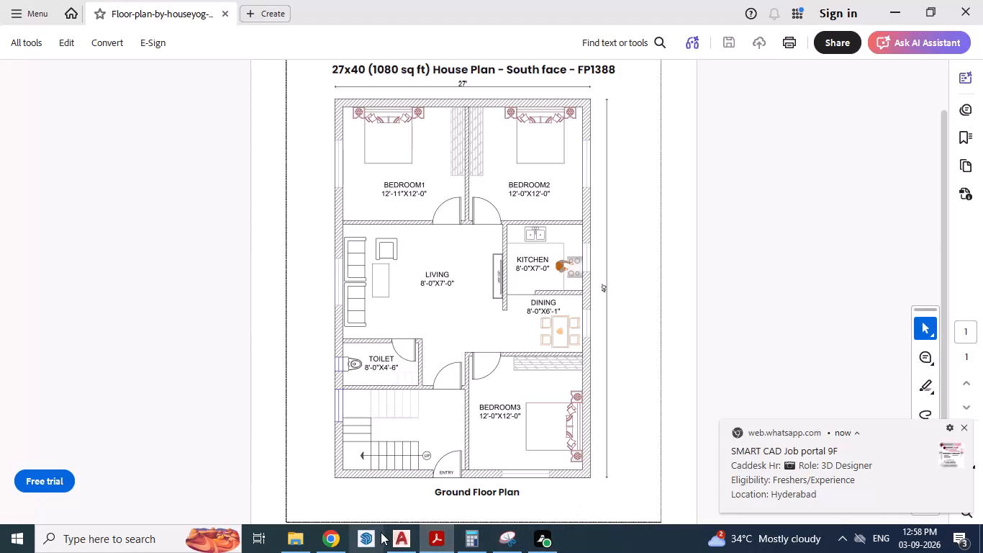
Switch to AutoCAD and delete the four interior dimensions of the plan's lower-left staircase room.
click(397, 536)
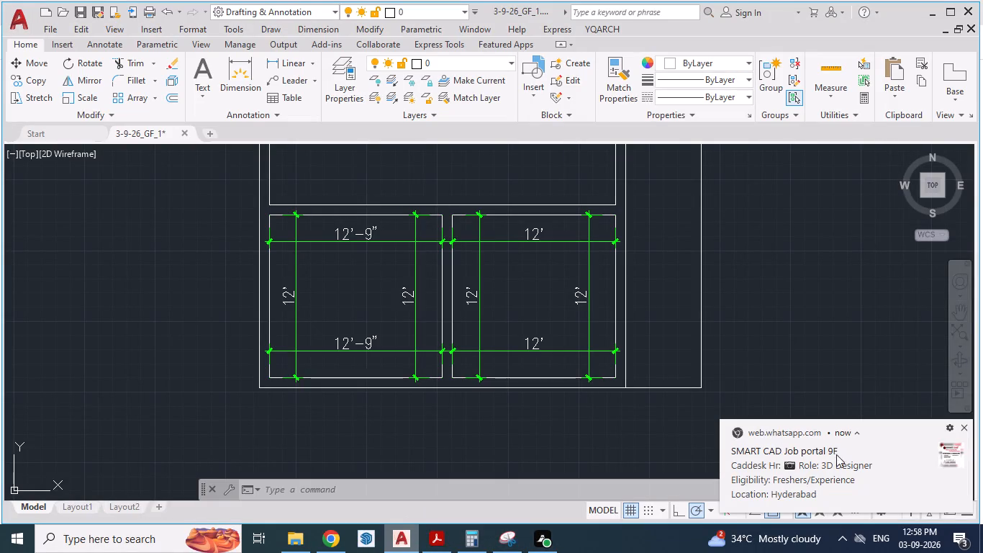
click(966, 429)
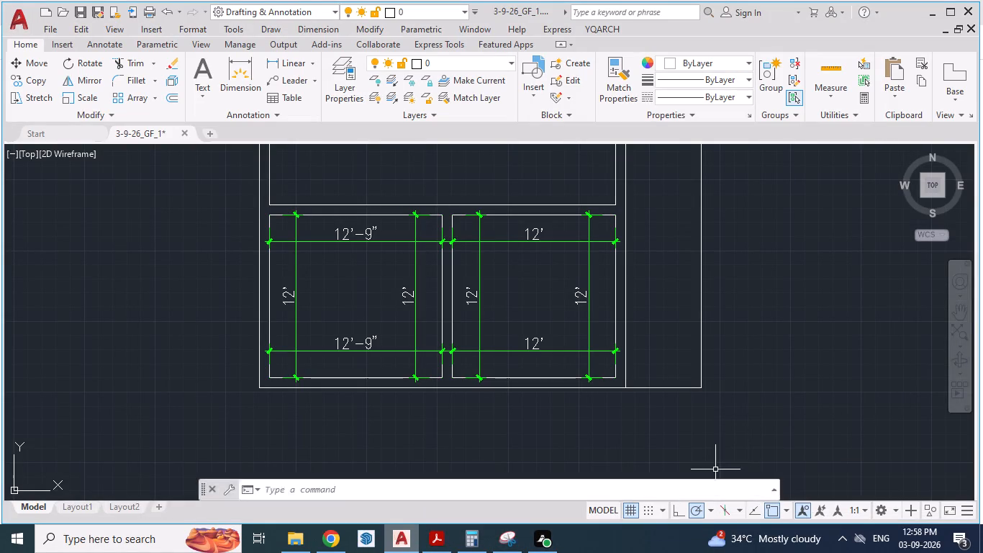
scroll(553, 444, up, 3)
scroll(553, 444, down, 4)
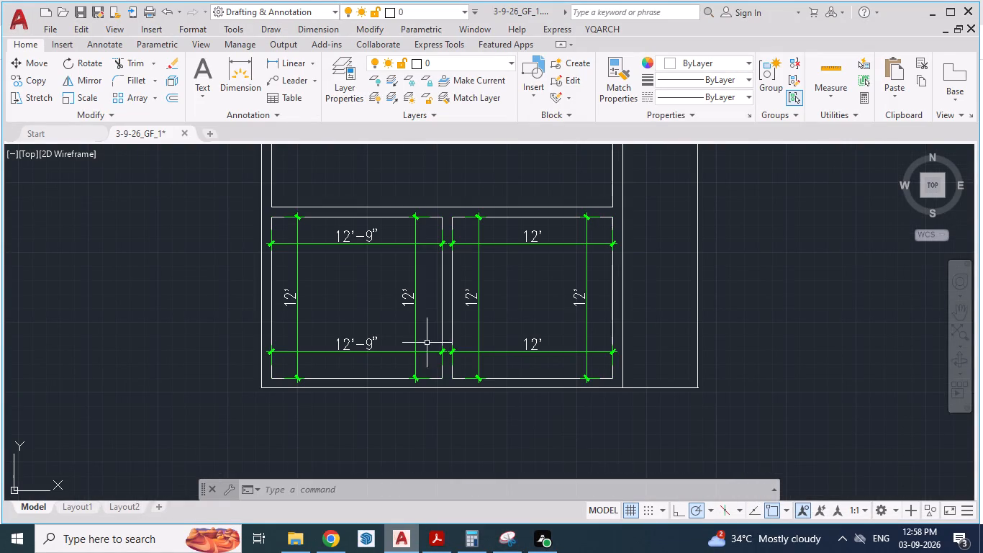
key(Escape)
key(Escape)
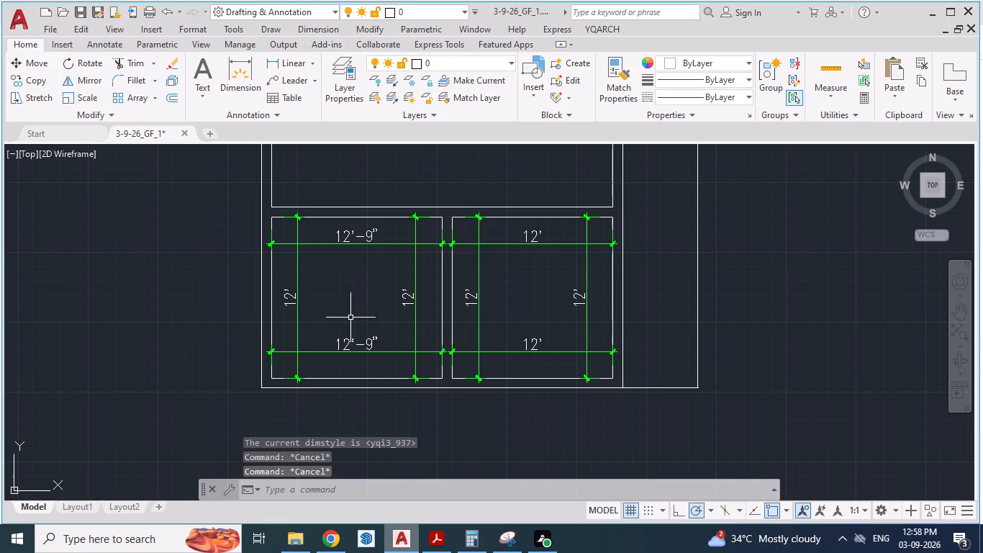
click(312, 230)
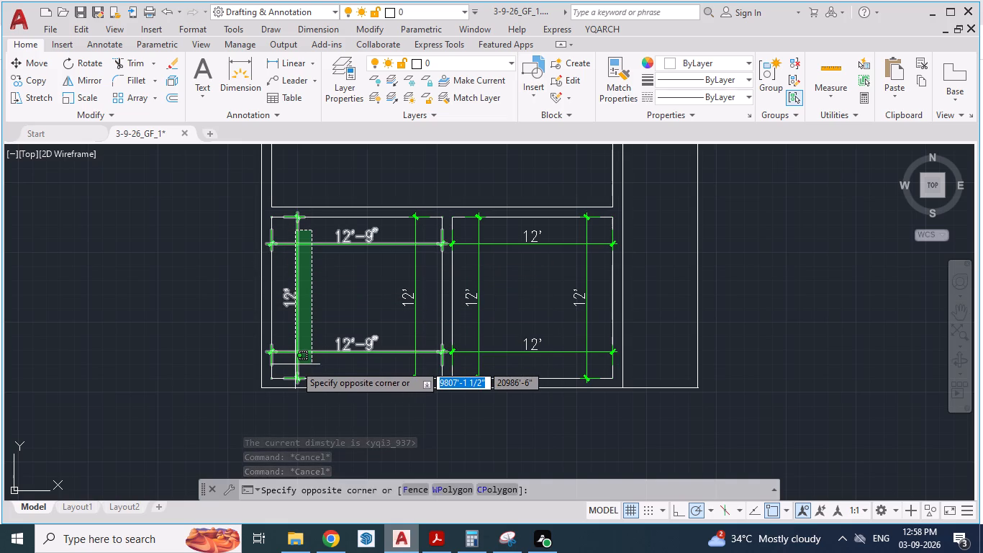
click(382, 312)
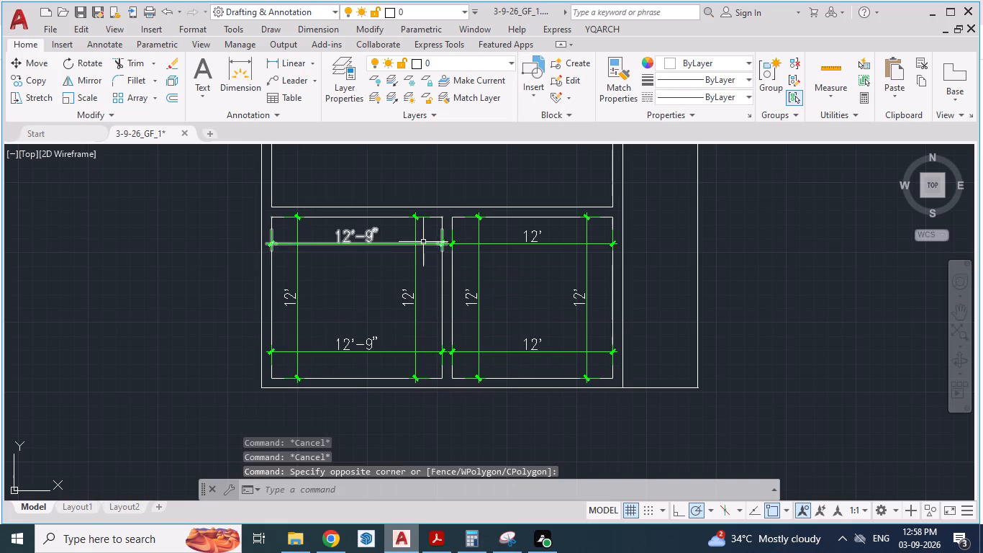
click(425, 238)
click(291, 364)
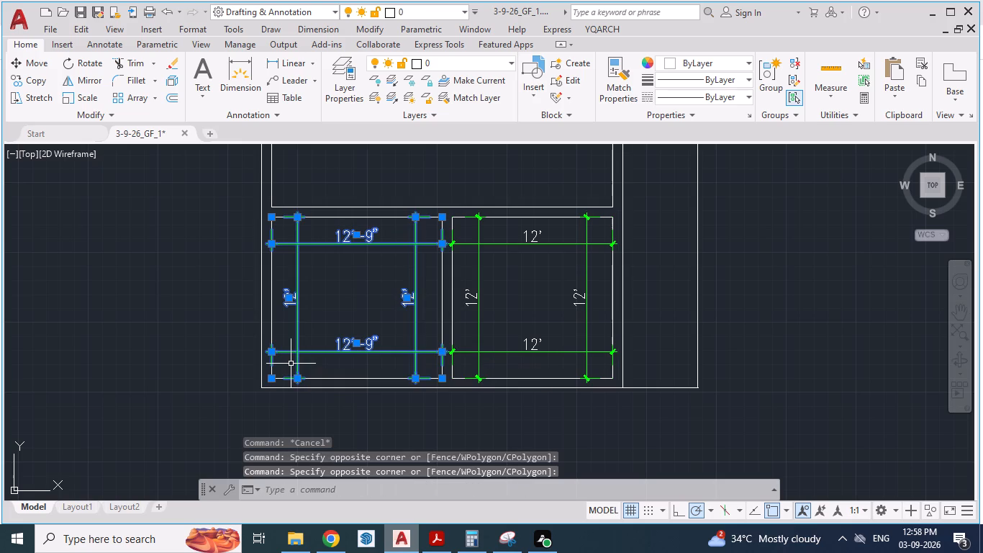
key(Delete)
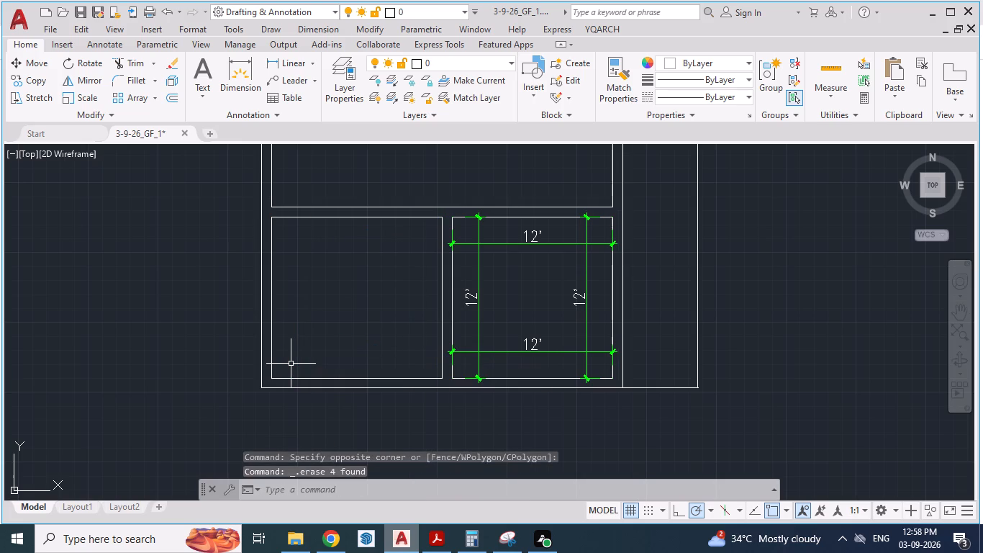
Extend both faces of Bedroom 3's dividing wall and the left exterior wall's inner face up to the horizontal wall's upper line.
text(EX)
key(Return)
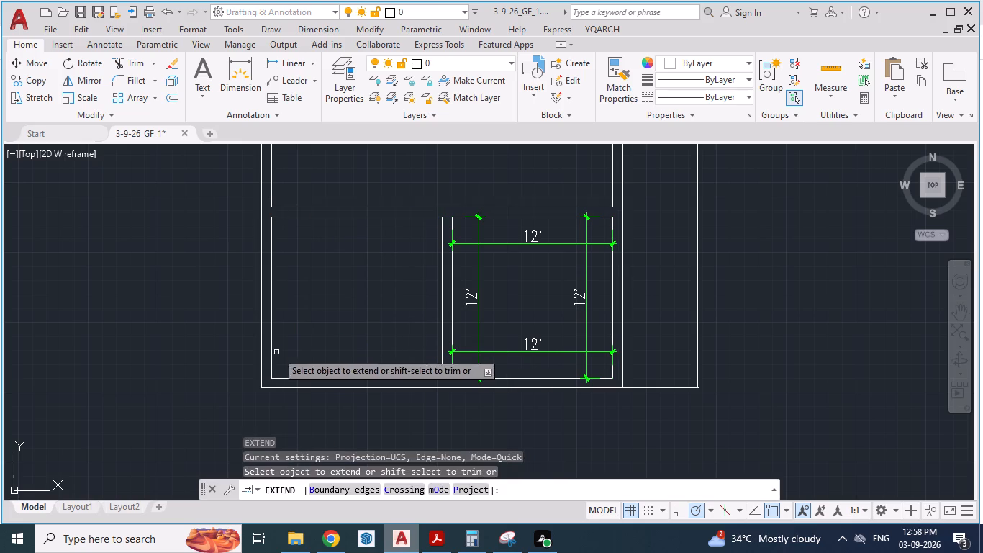
click(454, 276)
click(450, 275)
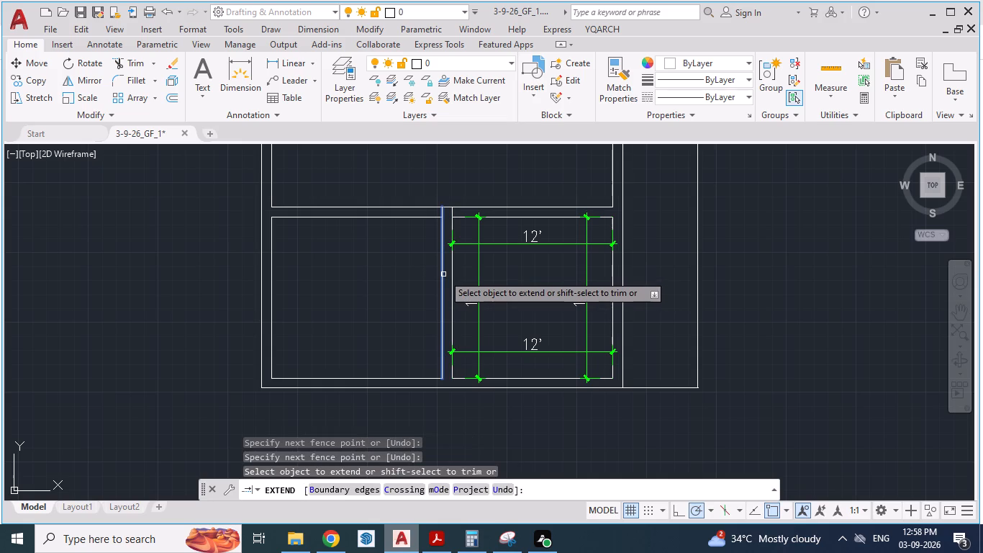
click(443, 274)
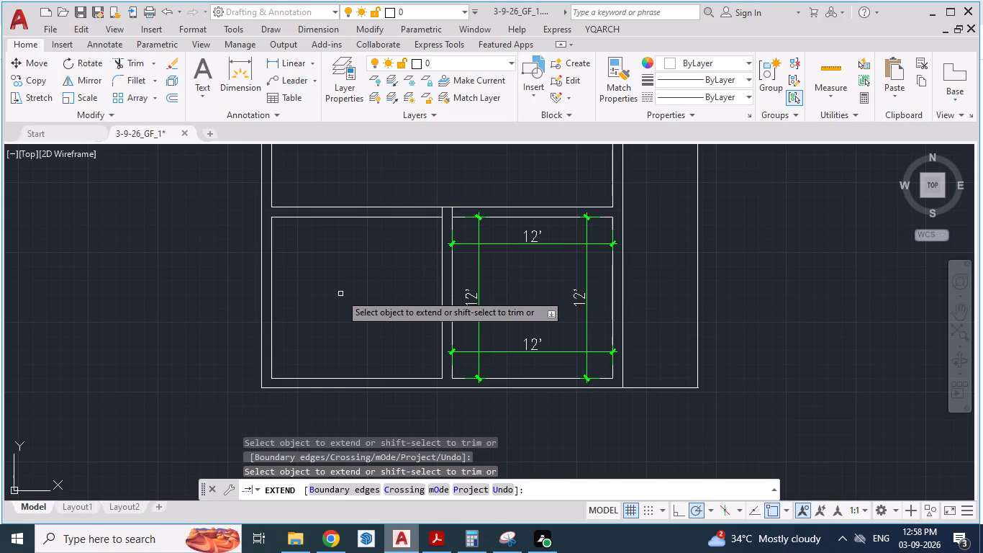
click(272, 253)
key(Escape)
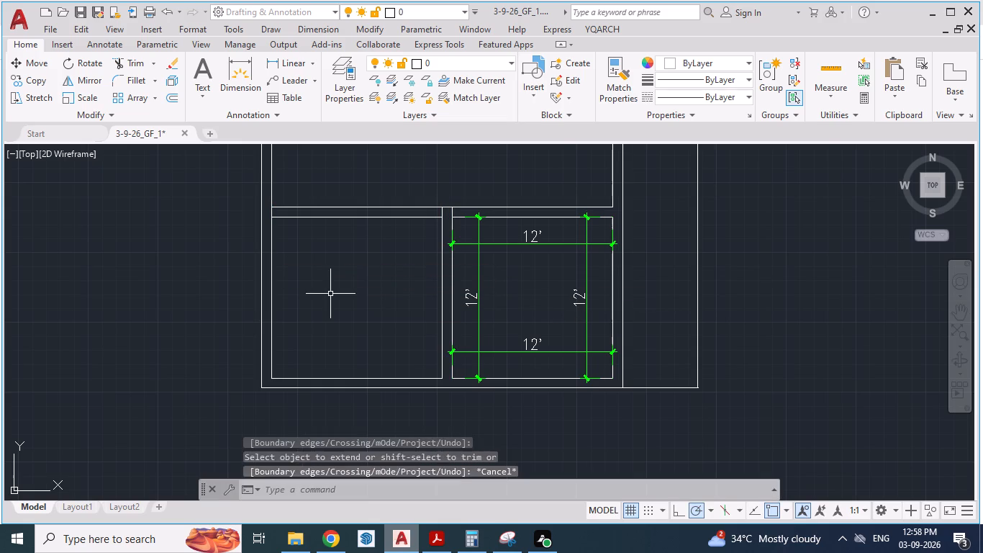
key(Escape)
Trim away both horizontal wall lines above the lower-left staircase room, between the exterior wall and Bedroom 3's dividing wall.
text(TR)
key(Return)
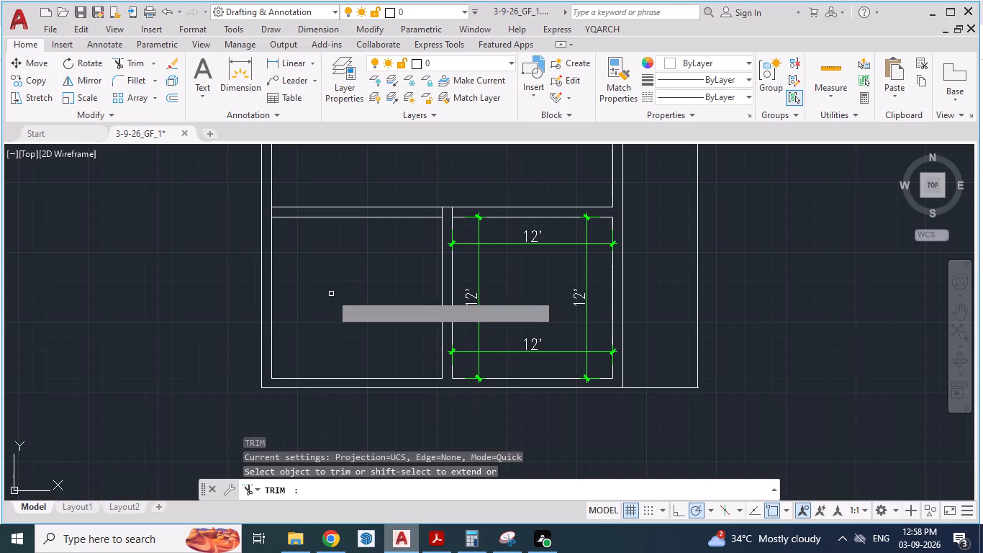
click(338, 217)
click(336, 206)
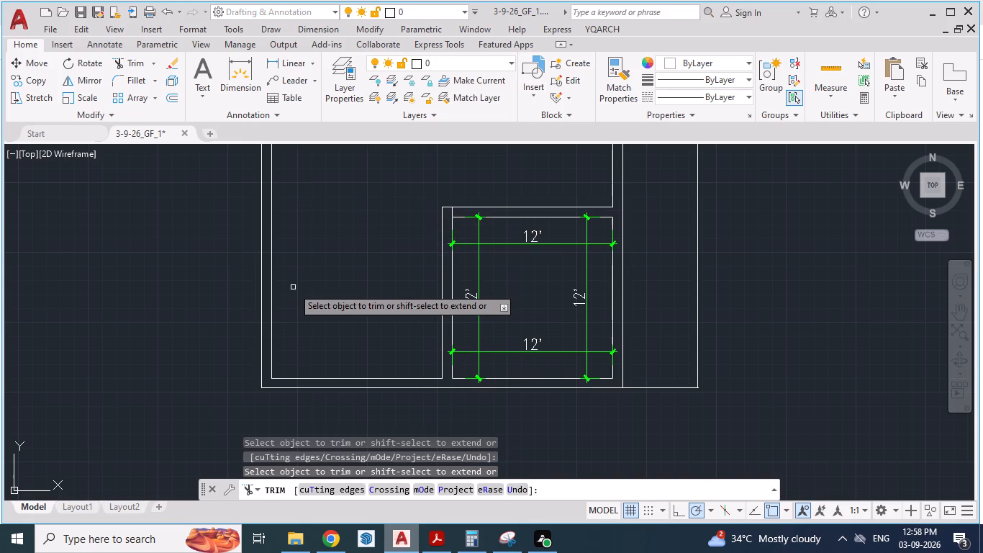
scroll(293, 287, down, 1)
scroll(381, 251, up, 4)
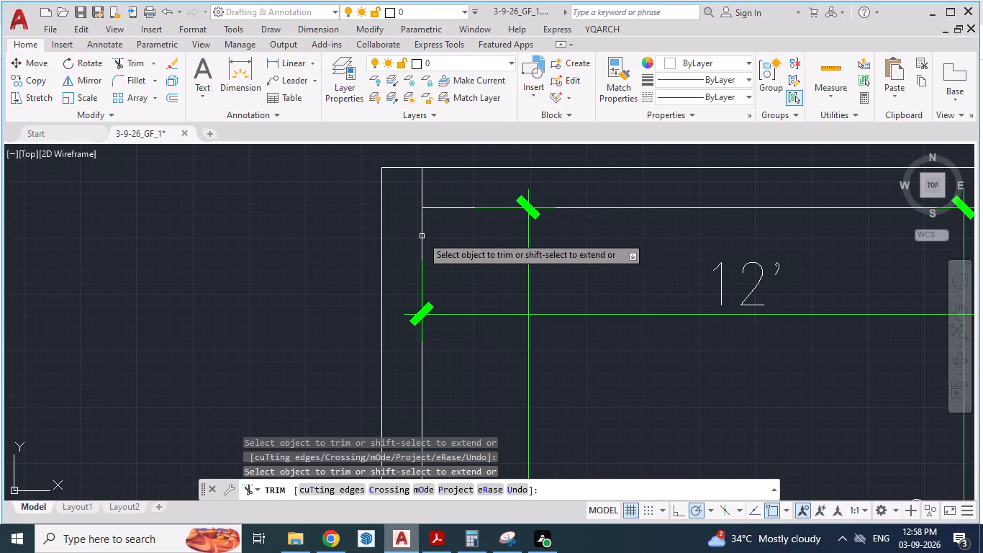
scroll(268, 272, down, 3)
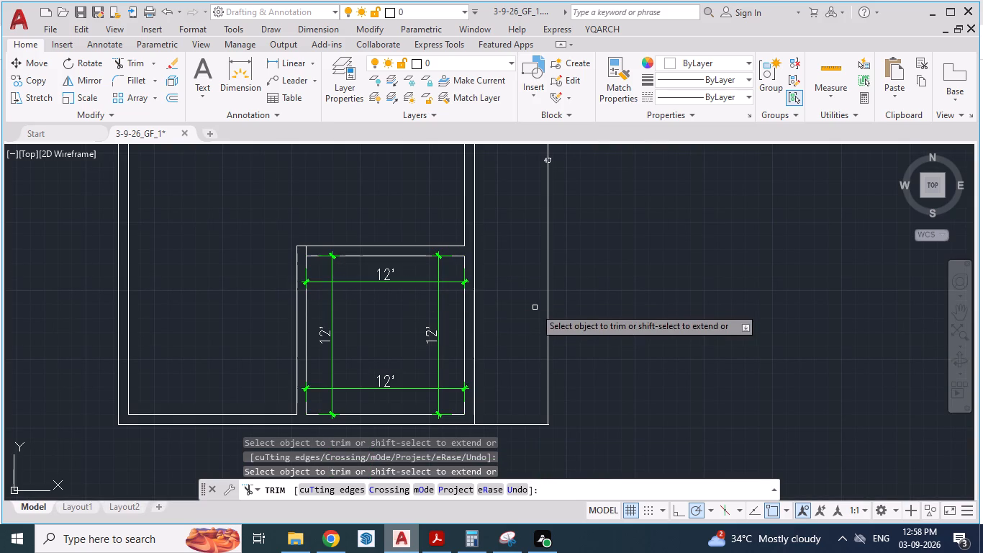
Save the drawing.
key(ctrl+s)
Review the whole edited wall layout and compare it with the reference plan in the PDF.
scroll(535, 307, down, 1)
scroll(410, 354, down, 1)
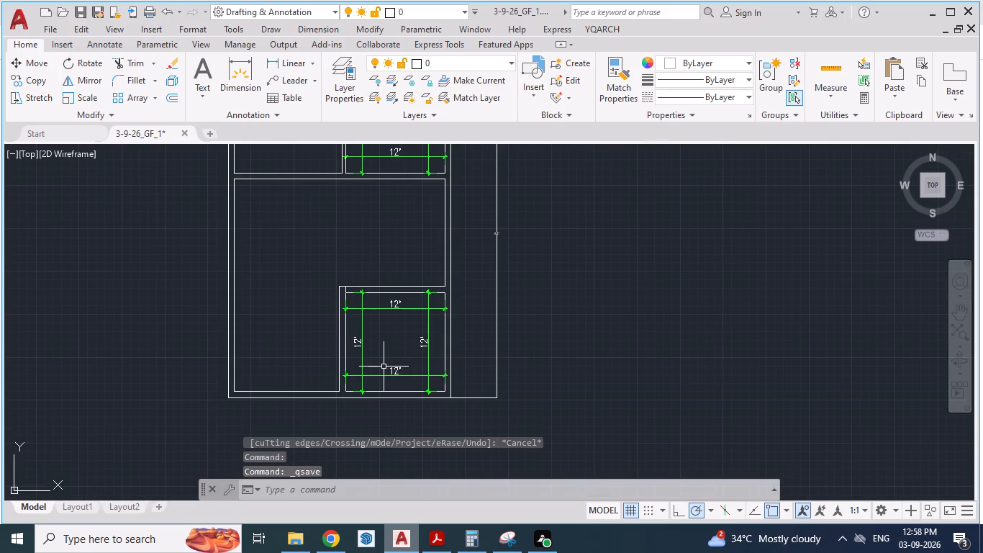
scroll(354, 324, down, 2)
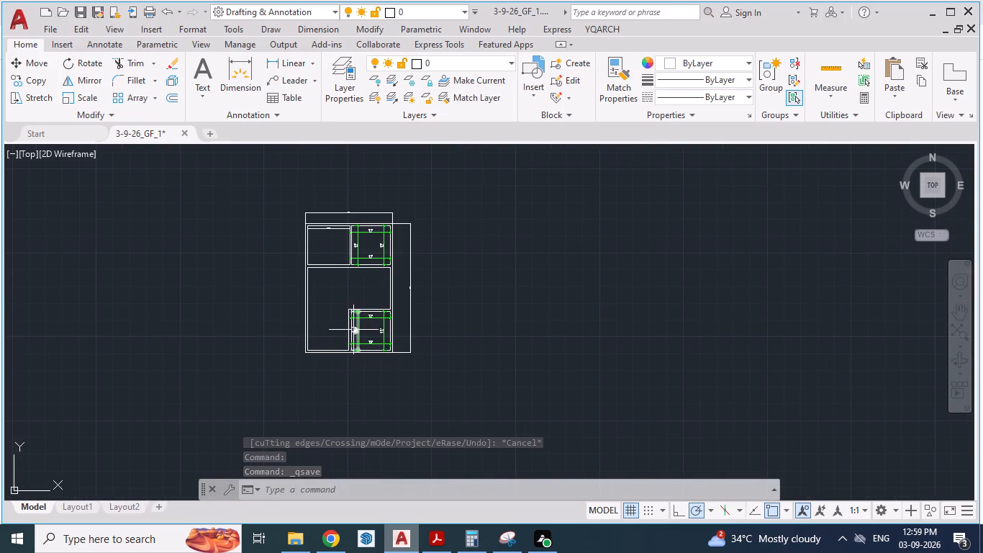
scroll(348, 269, up, 2)
scroll(348, 271, down, 1)
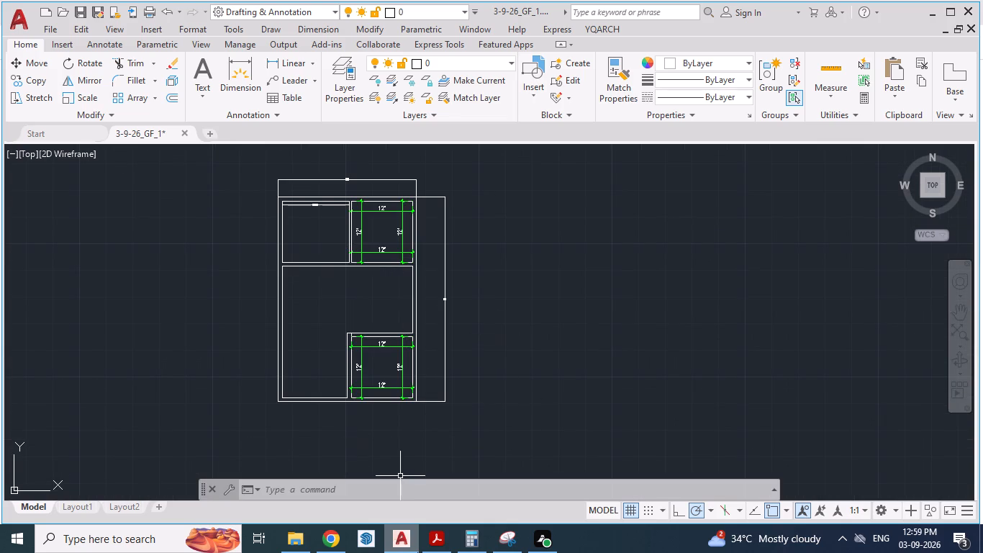
click(436, 543)
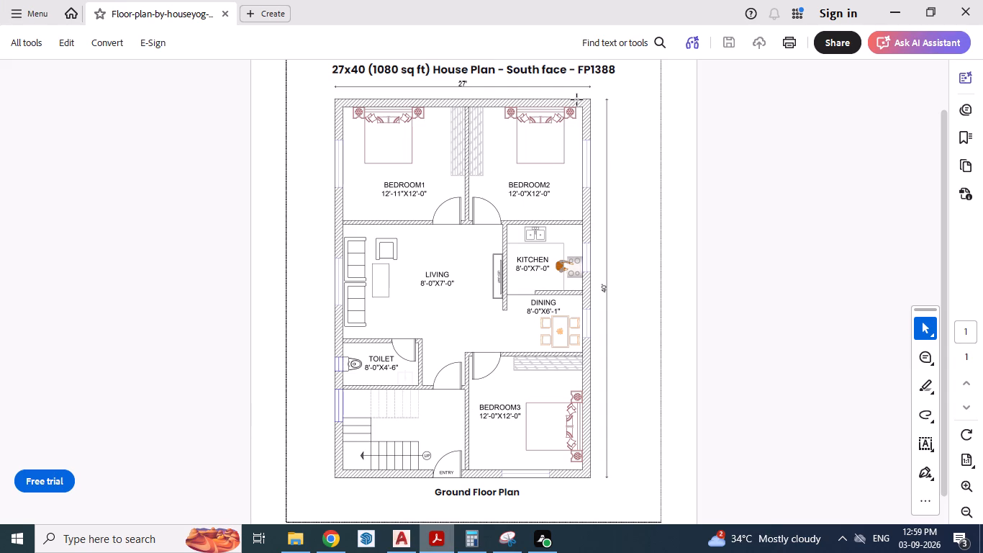
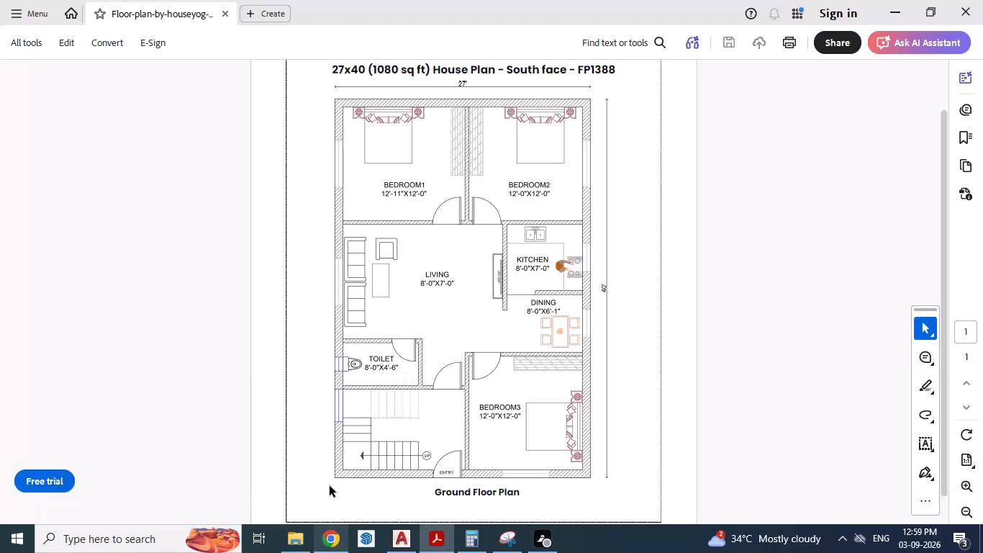
Trim off the short leftover line crossing the wall at Bedroom 3's upper-left corner.
key(alt+Tab)
scroll(350, 391, up, 2)
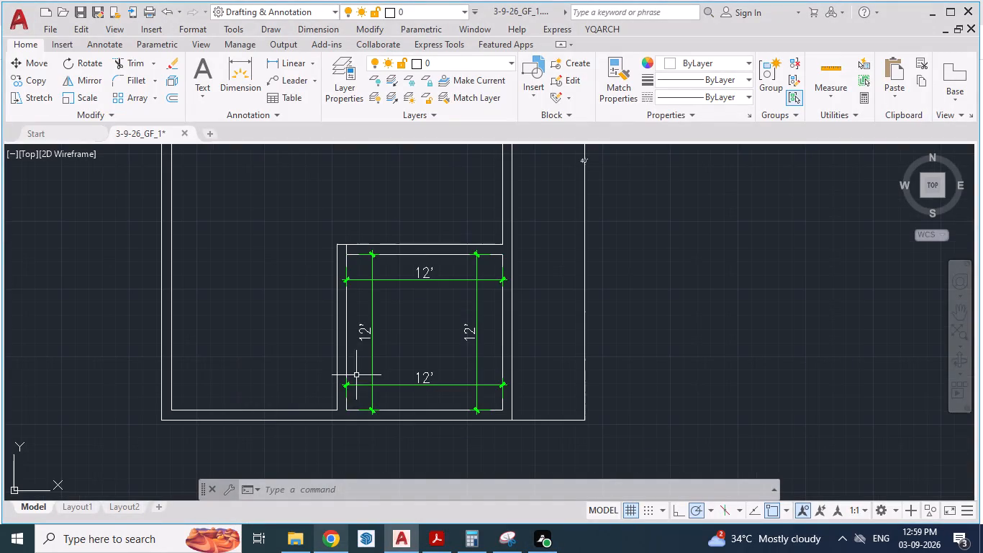
scroll(394, 271, up, 1)
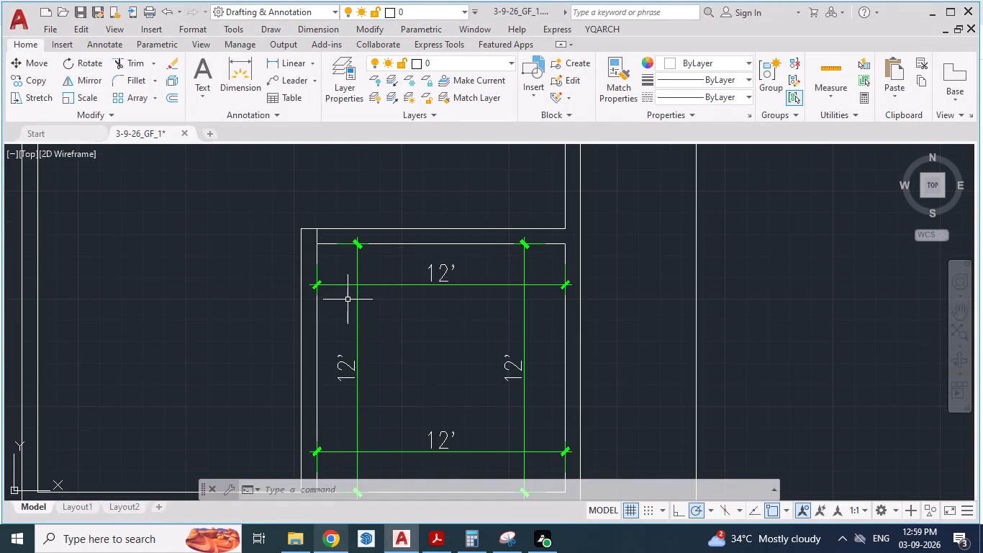
text(TR)
key(Return)
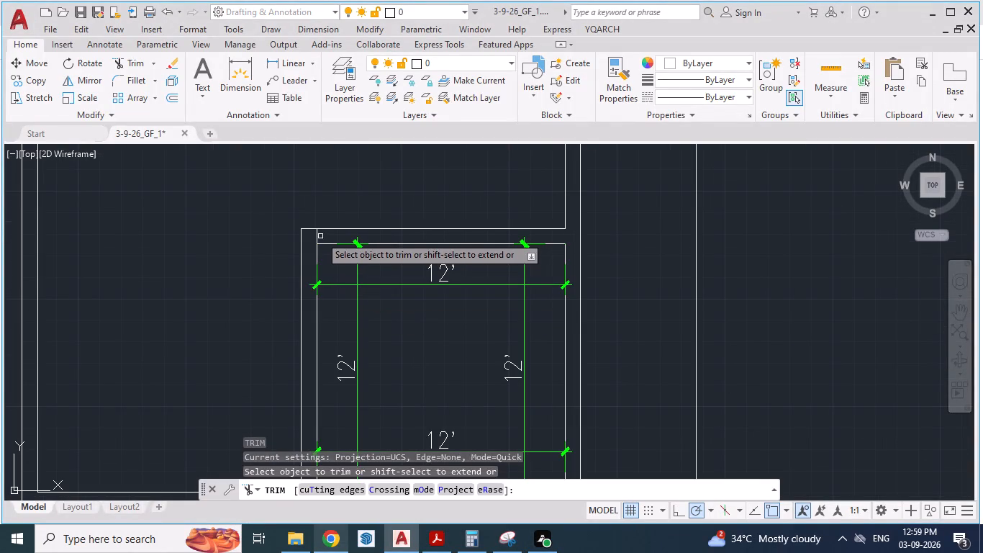
click(317, 236)
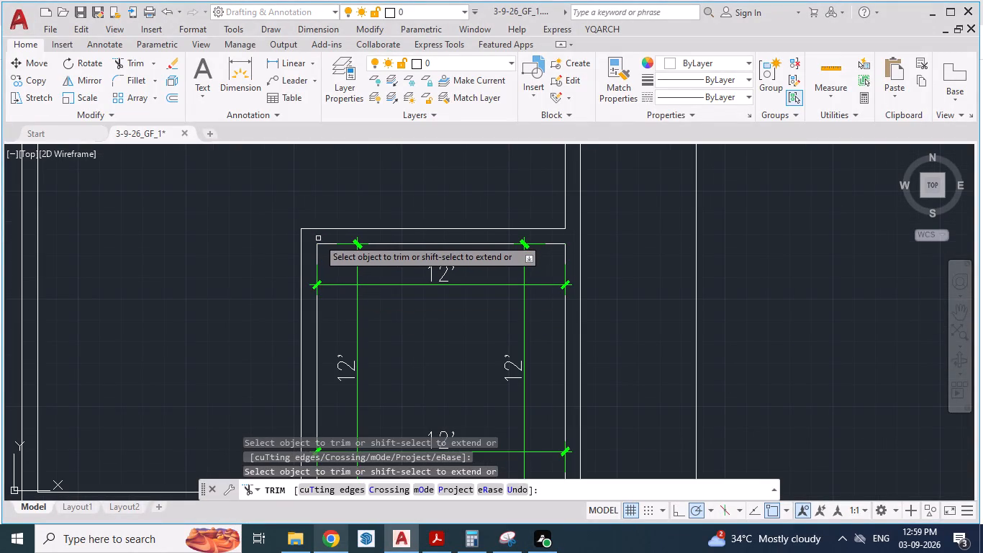
key(Escape)
key(Escape)
Change the thickness of Bedroom 3's top wall to 5, keeping its room-side face in place.
text(WWT)
key(Return)
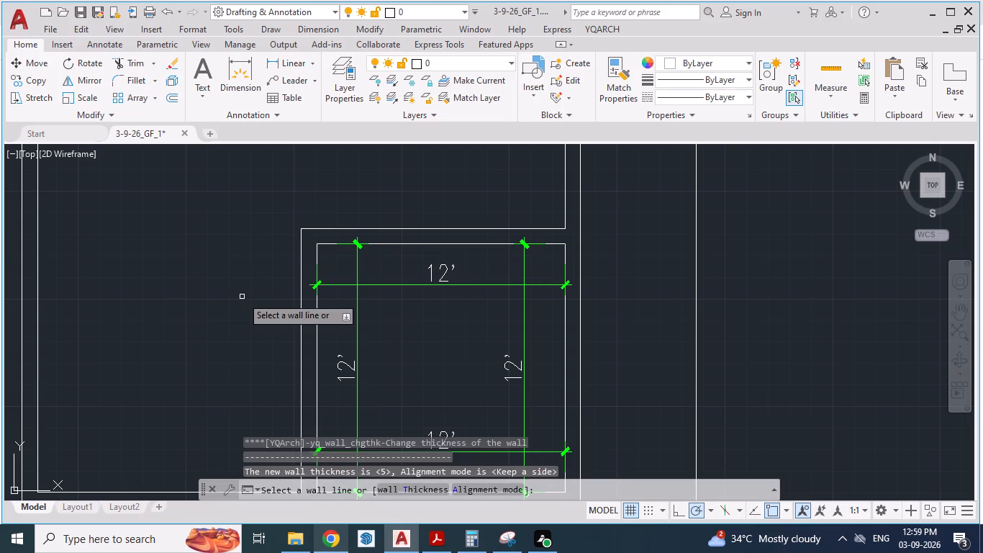
click(397, 485)
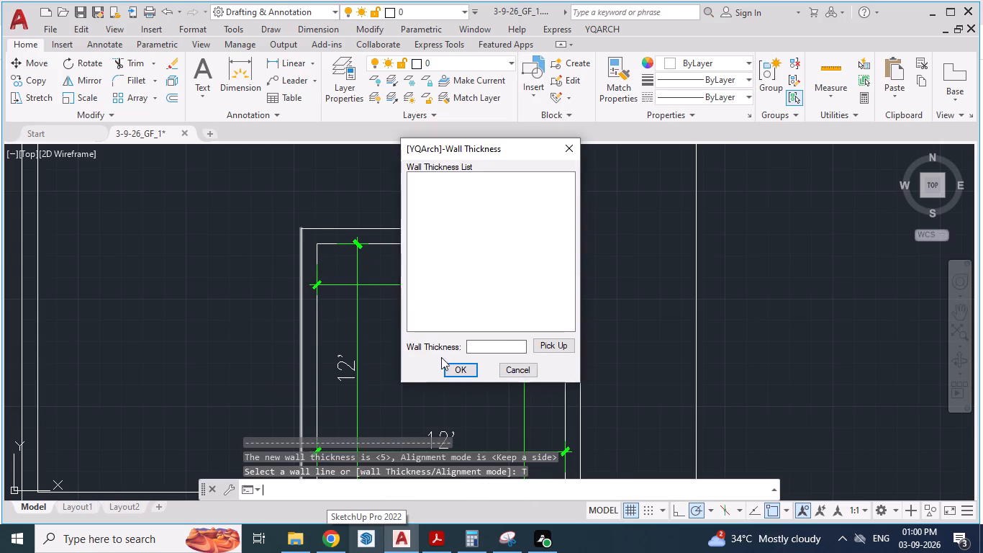
click(458, 374)
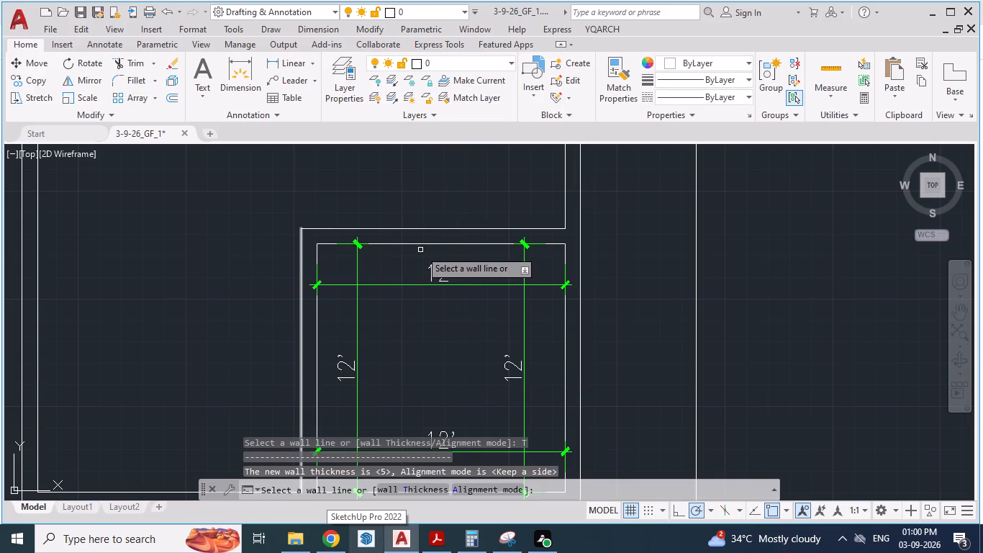
click(407, 244)
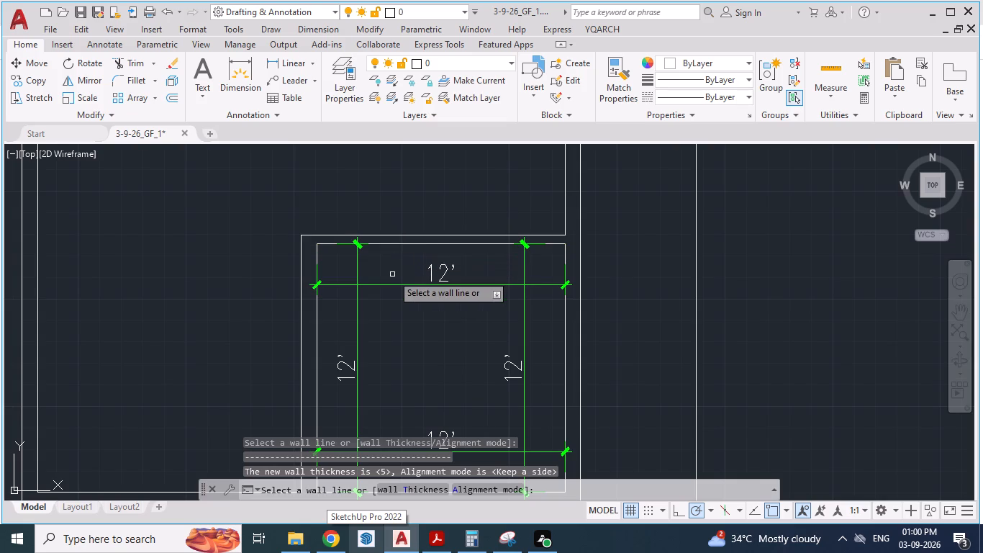
key(Escape)
Offset the wall below Bedroom 2 by 7' downward to form the kitchen's lower wall, following the reference plan.
scroll(423, 303, down, 2)
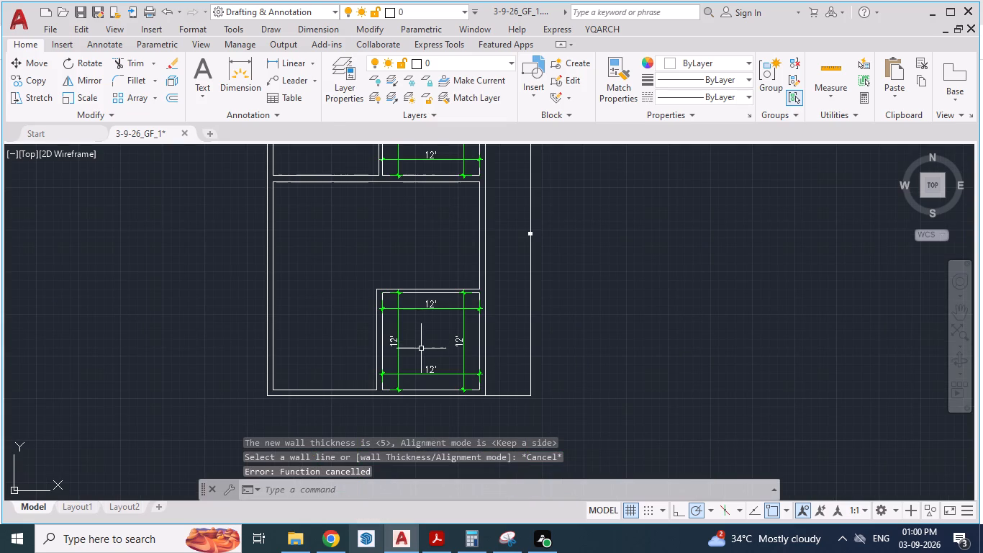
scroll(391, 346, up, 2)
scroll(379, 401, down, 2)
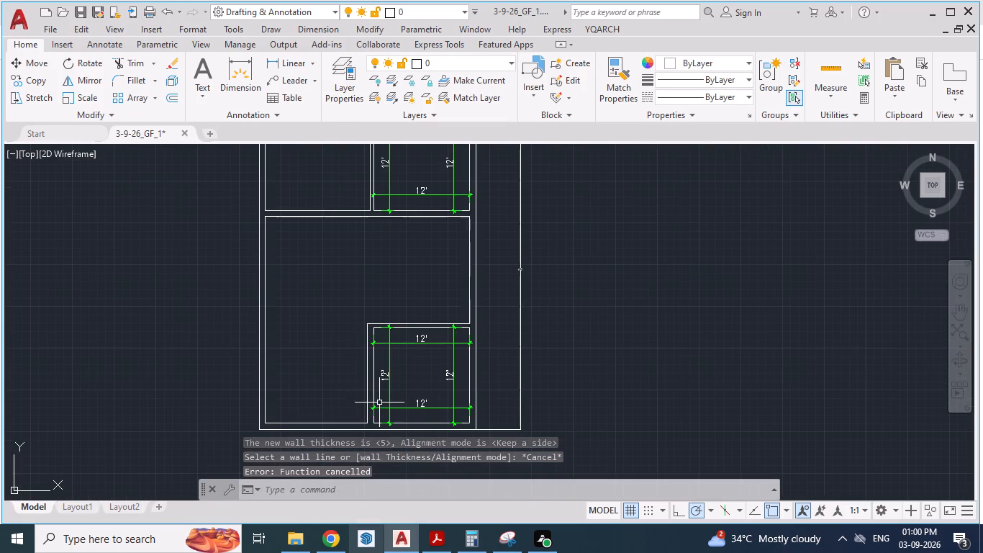
scroll(409, 184, up, 1)
scroll(361, 289, down, 1)
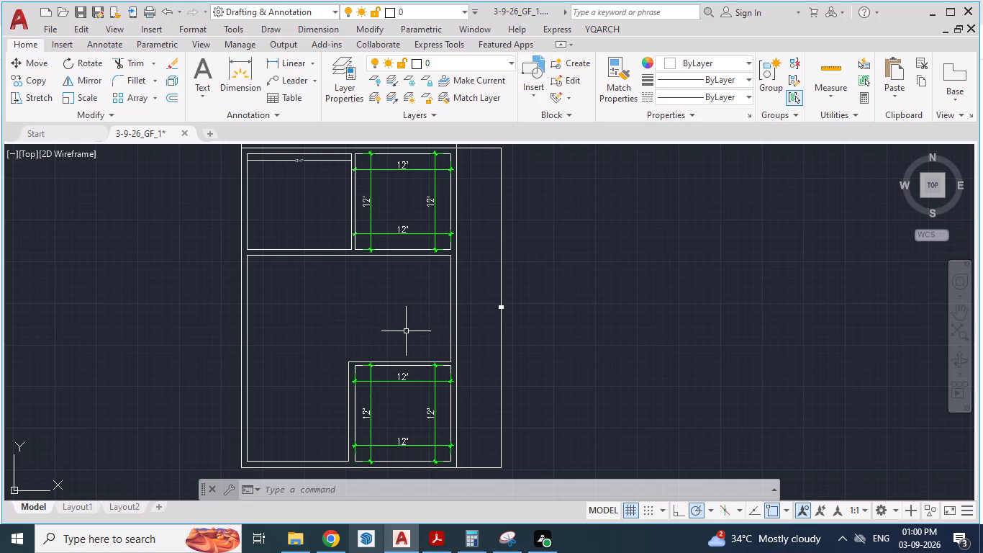
key(alt+Tab)
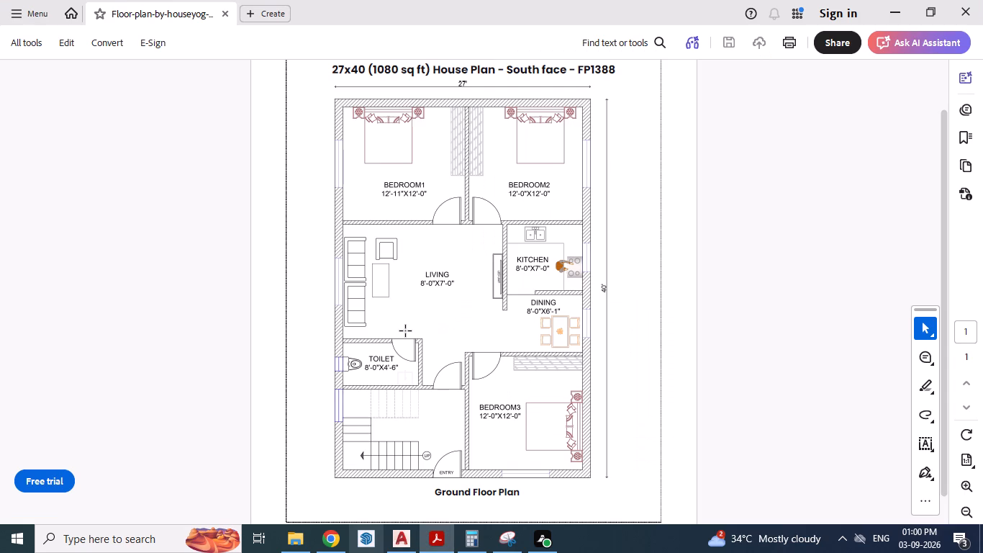
key(alt+Tab)
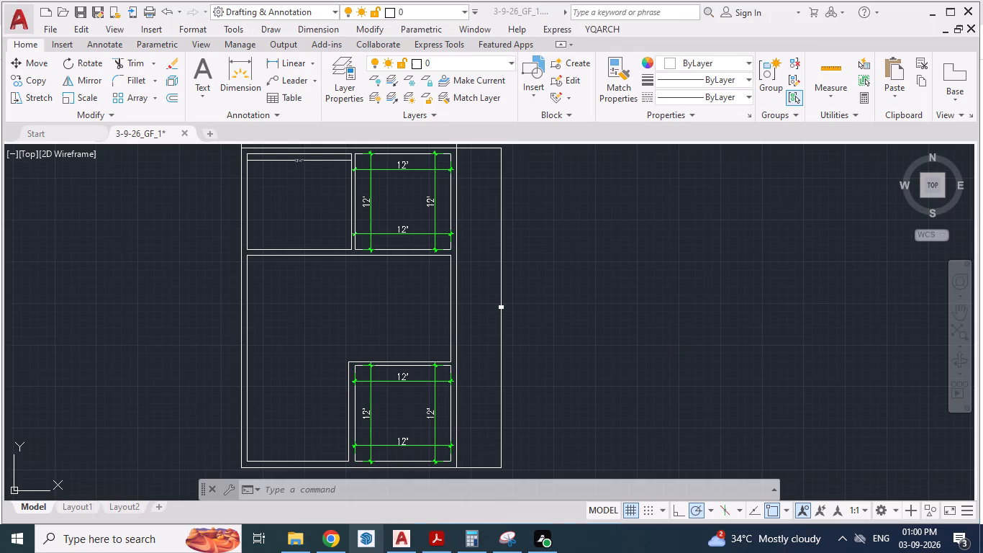
text(WW)
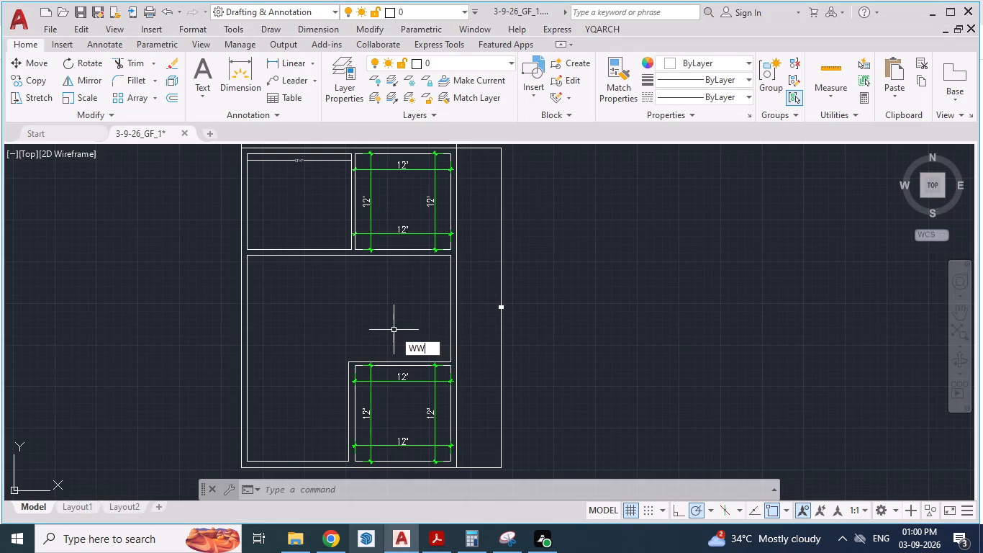
key(o)
key(Return)
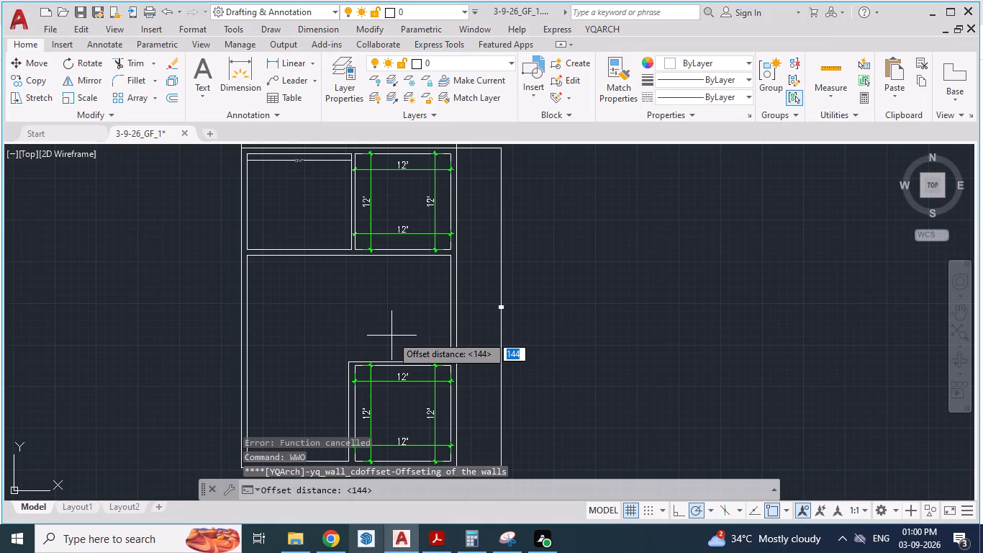
text(7')
key(Return)
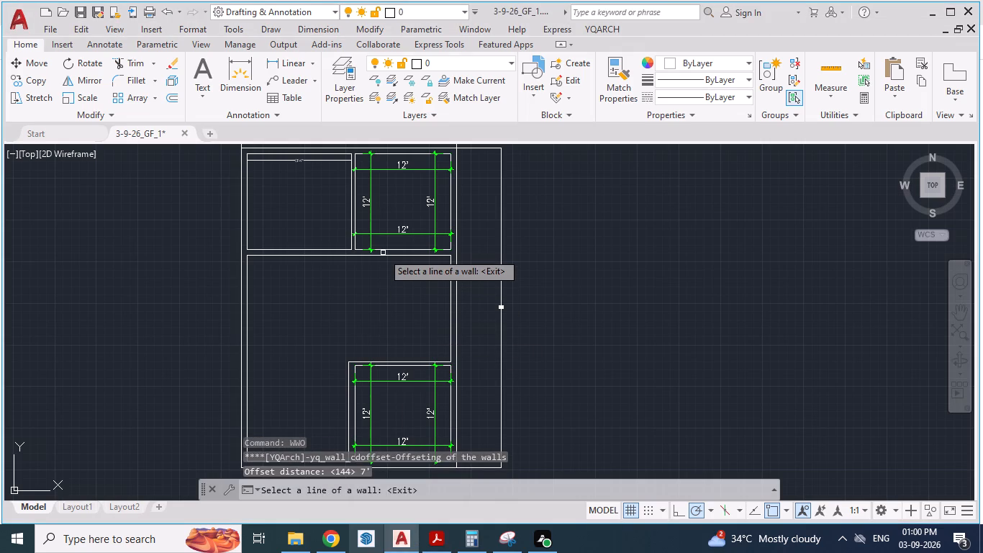
click(389, 256)
click(390, 307)
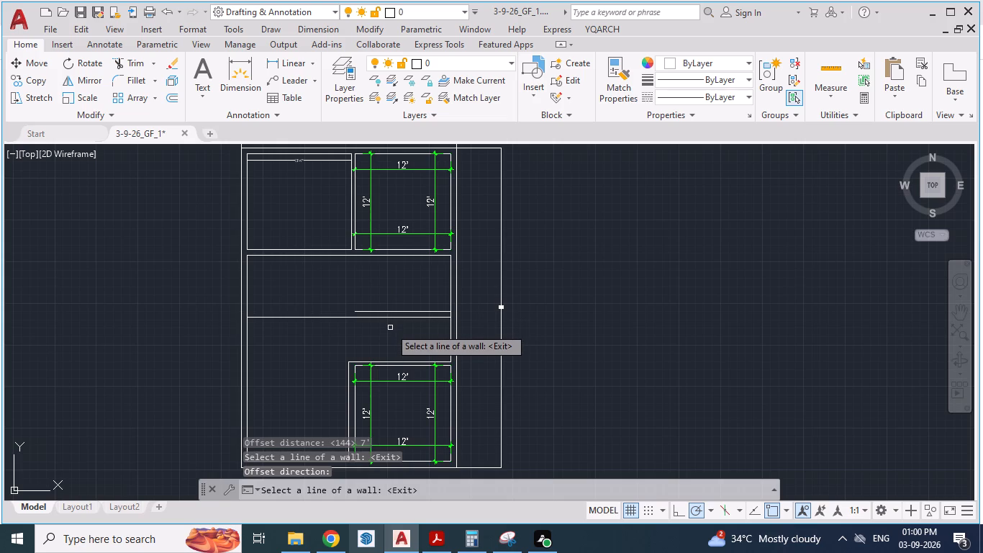
key(alt+Tab)
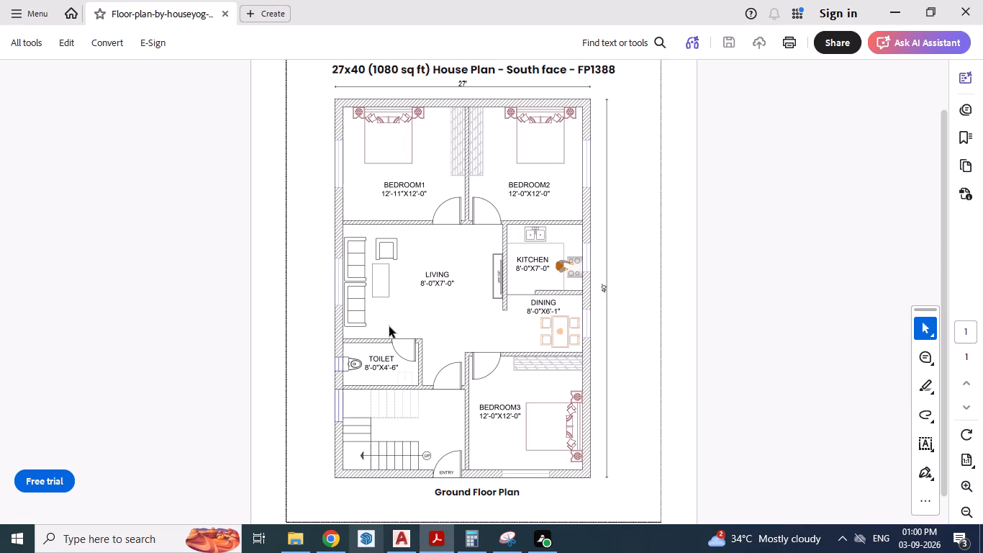
key(alt+Tab)
key(Escape)
key(Escape)
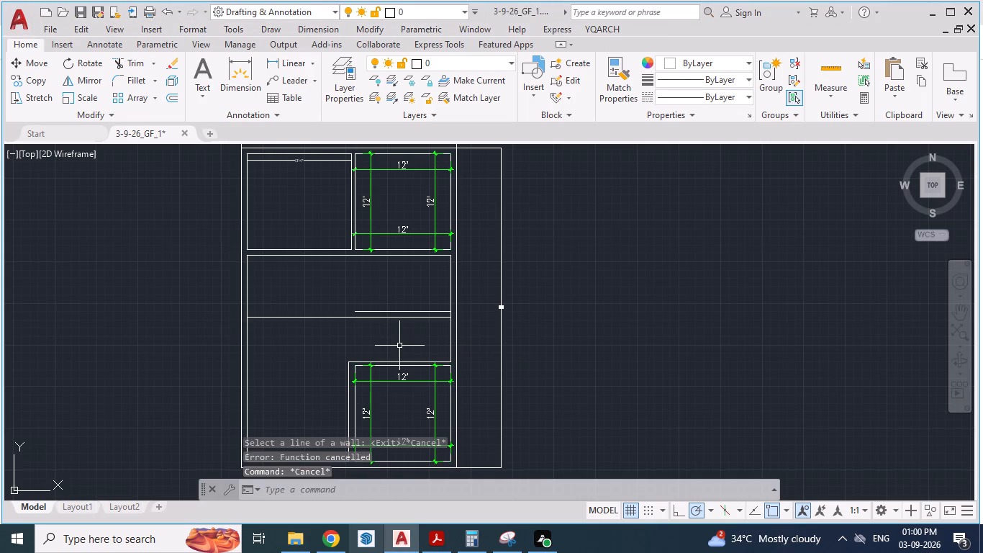
Check the clear height between the new kitchen wall and Bedroom 3's top wall with a temporary aligned dimension, and delete it.
text(DA)
key(Return)
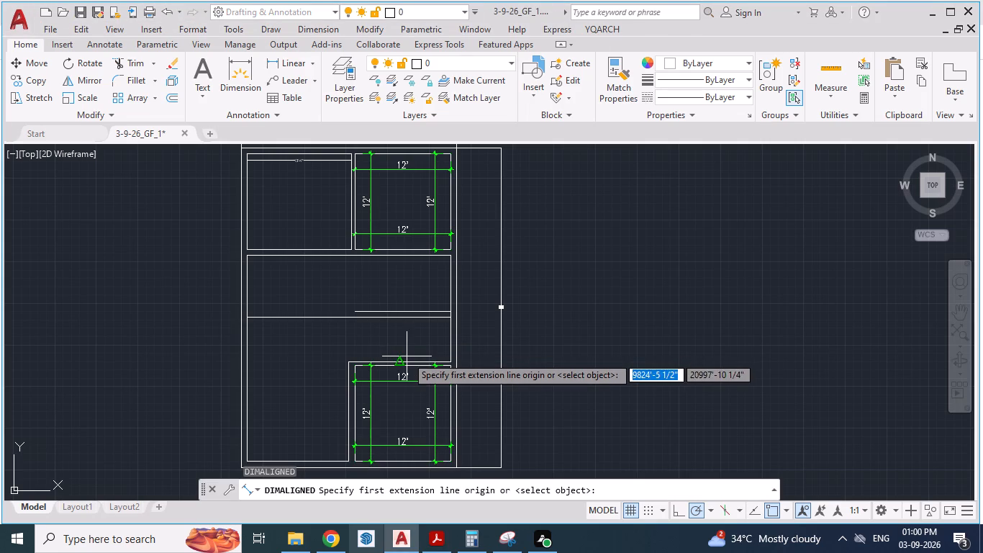
scroll(411, 358, up, 3)
click(402, 379)
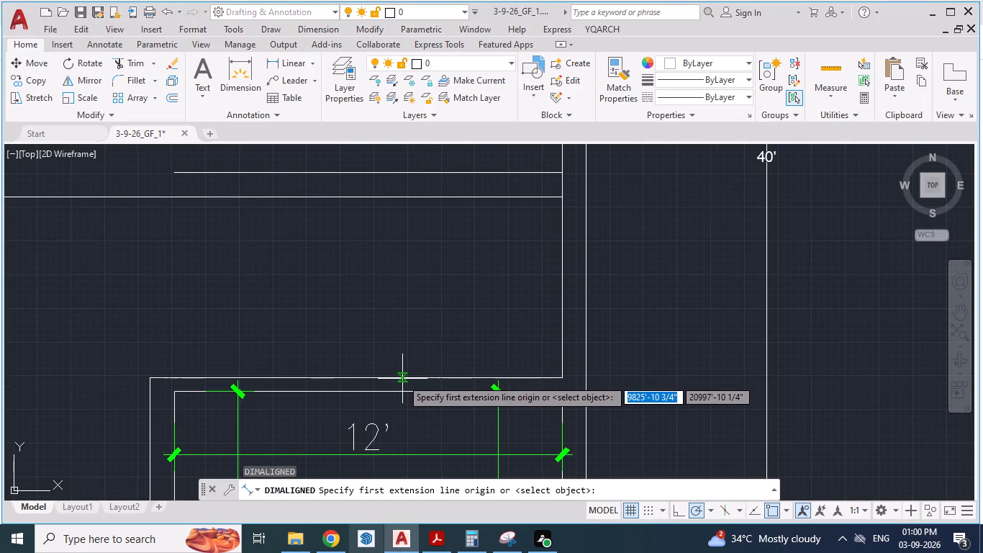
click(398, 198)
click(462, 235)
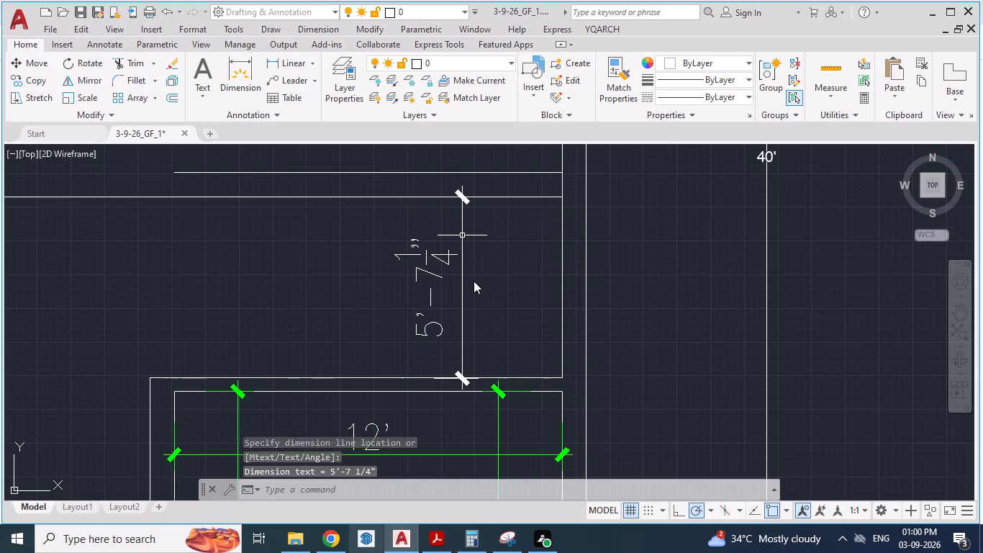
scroll(452, 261, down, 2)
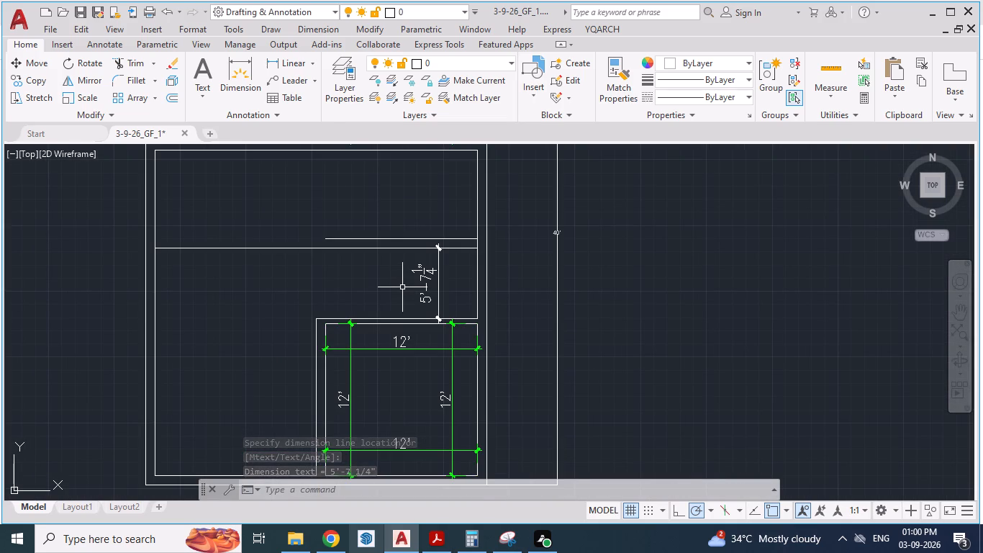
scroll(400, 288, down, 1)
key(Escape)
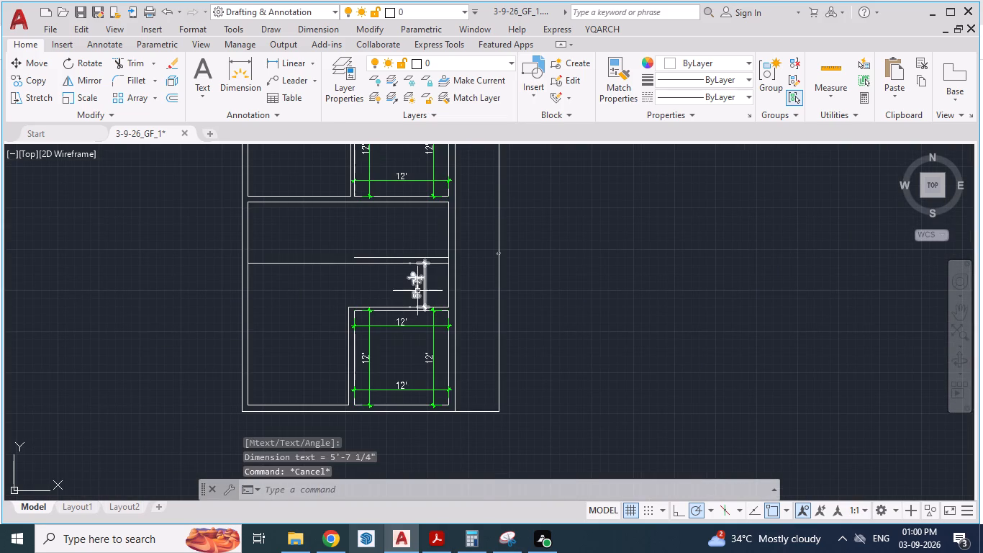
click(423, 279)
key(Delete)
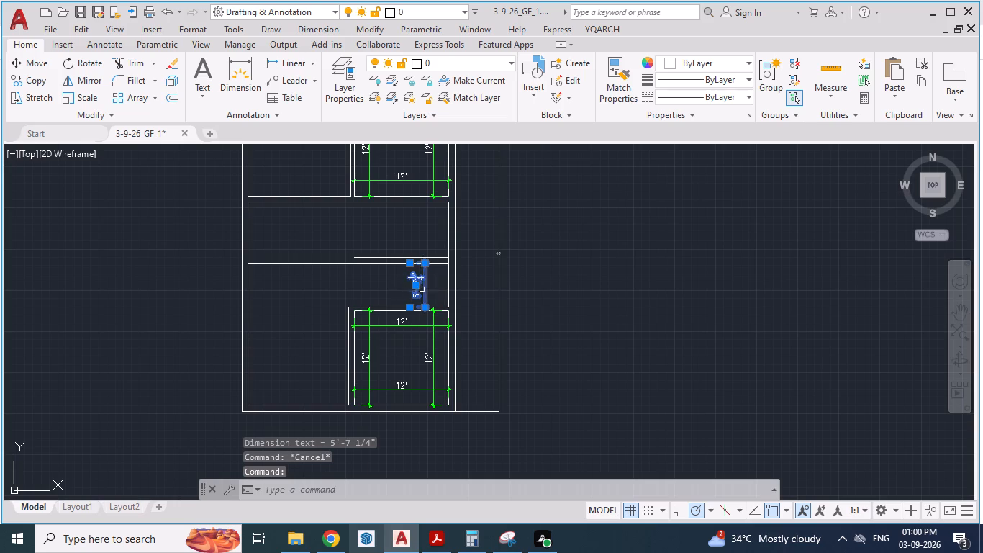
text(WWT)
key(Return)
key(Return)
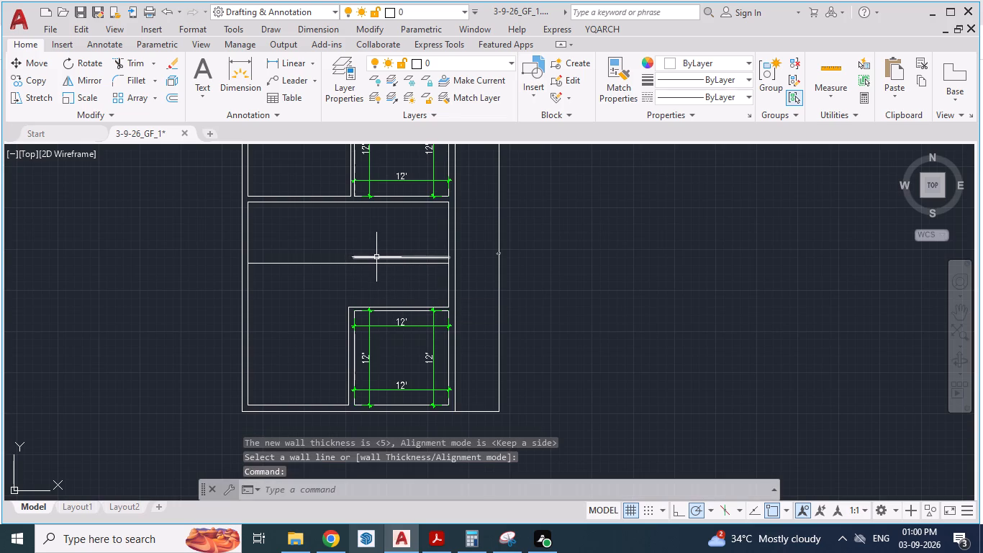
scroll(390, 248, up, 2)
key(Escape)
Change the thickness of the new kitchen lower wall to 5, keeping its upper face in place.
text(WW)
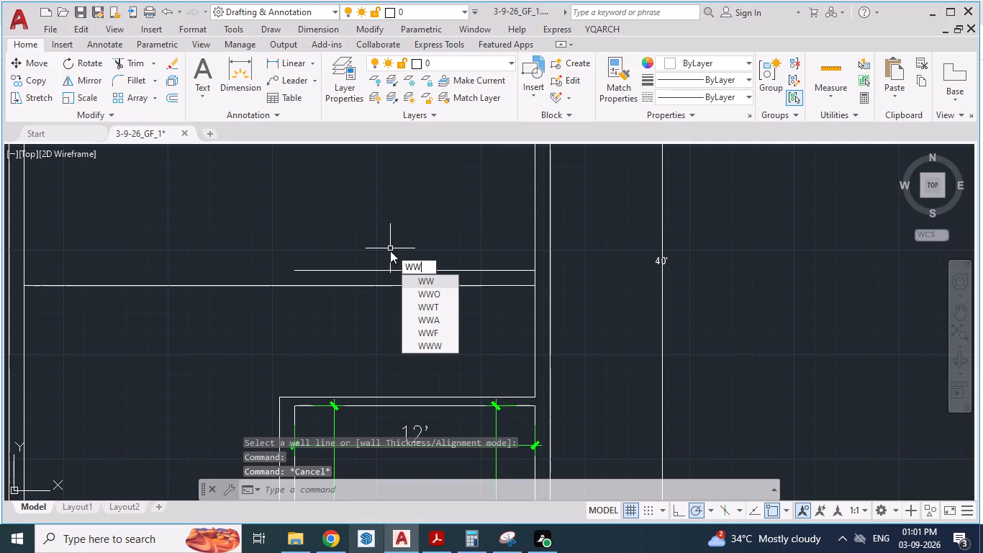
key(t)
key(Return)
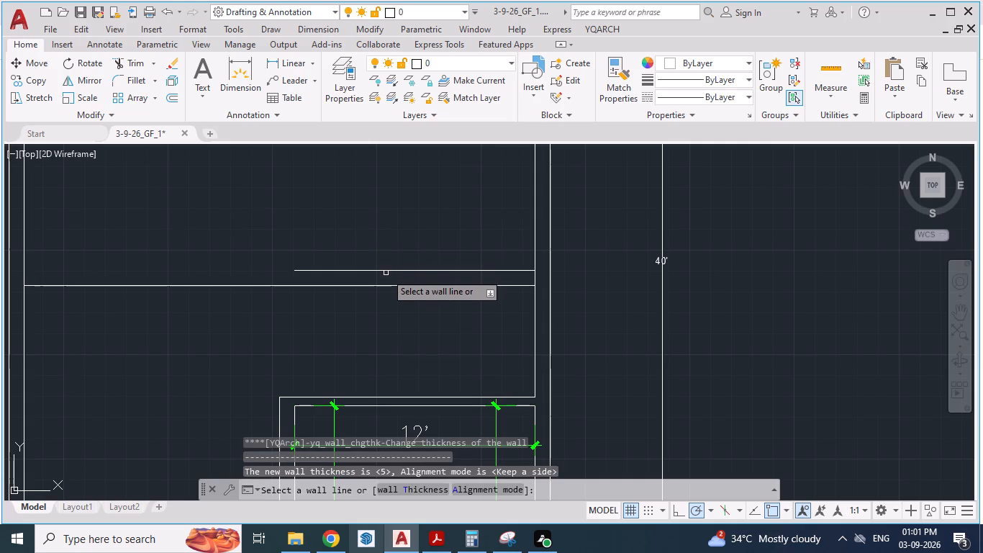
click(382, 269)
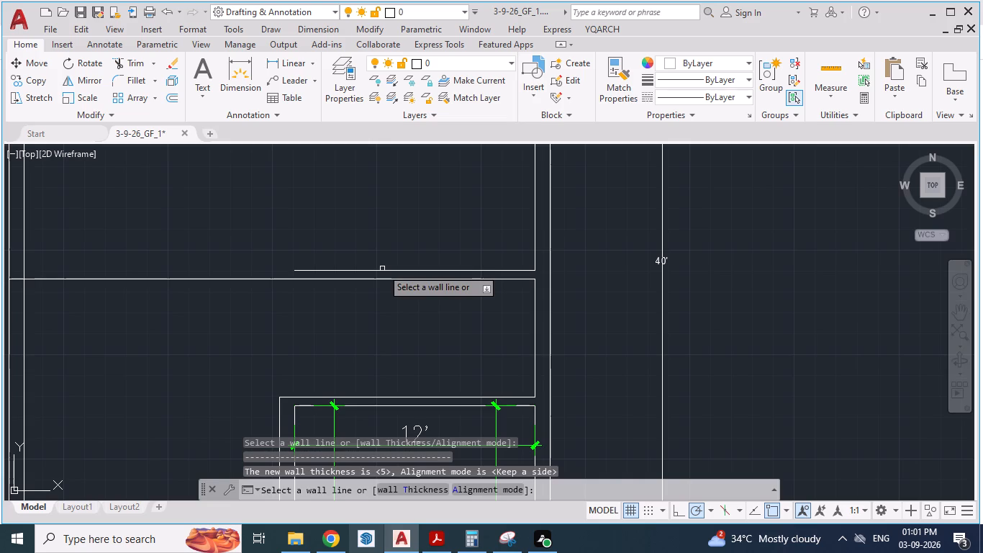
key(Escape)
scroll(386, 301, down, 2)
scroll(394, 245, up, 1)
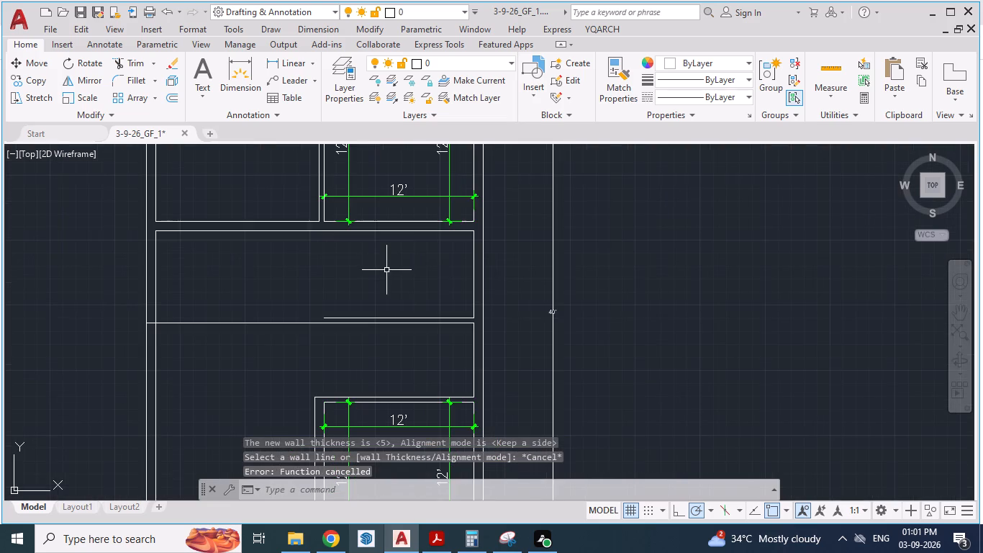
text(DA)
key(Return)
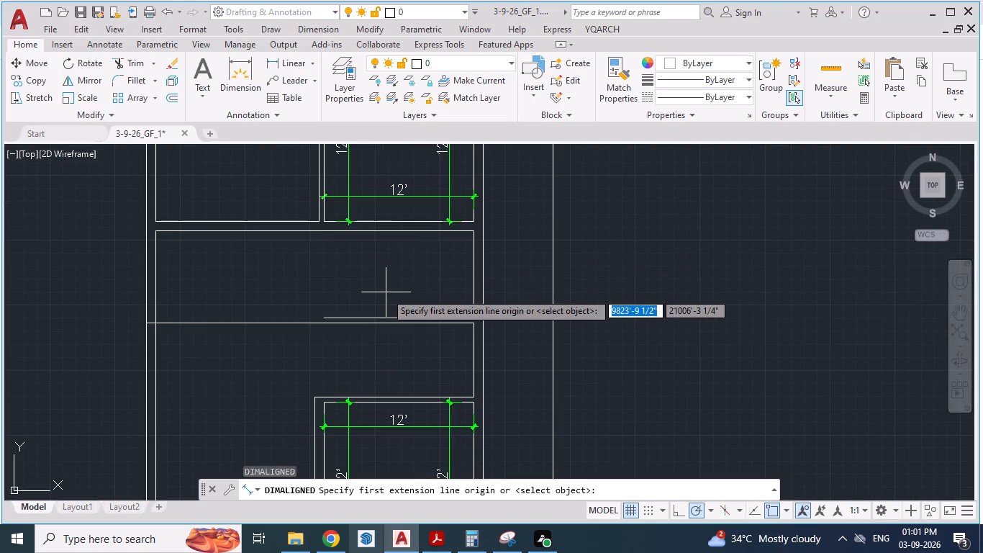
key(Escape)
Check the kitchen's clear height with an aligned dimension between the wall below Bedroom 2 and the kitchen's lower wall.
scroll(386, 282, down, 1)
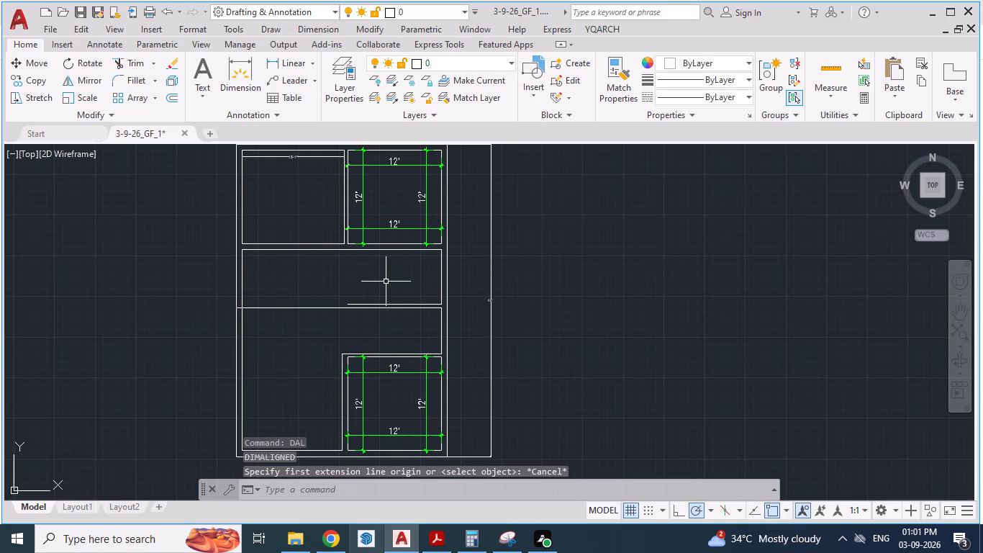
scroll(387, 274, down, 1)
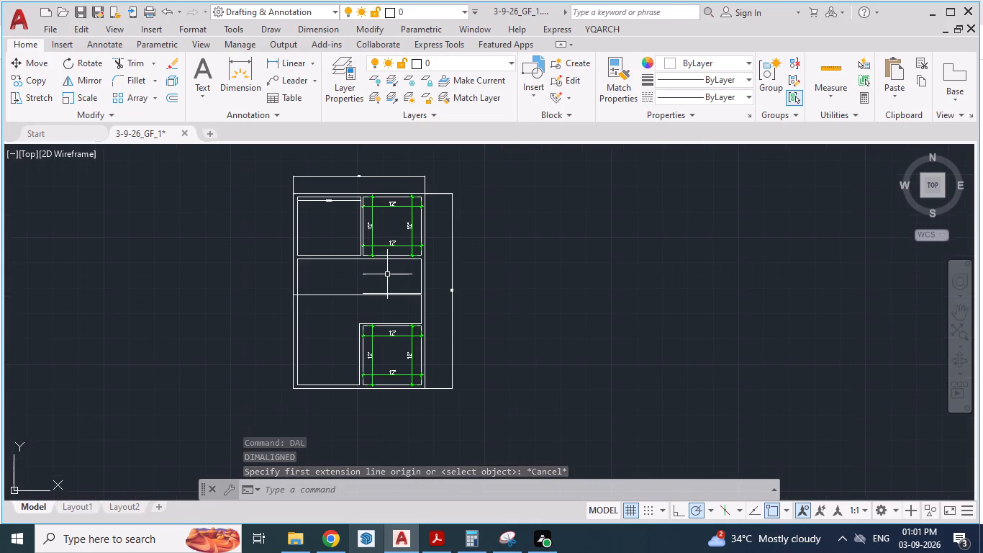
scroll(387, 274, up, 1)
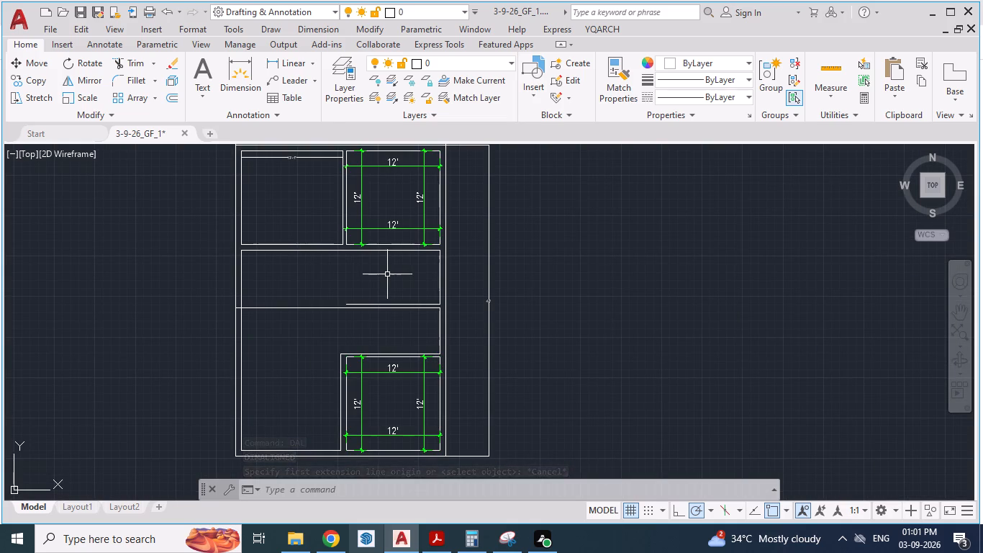
text(DA)
key(Return)
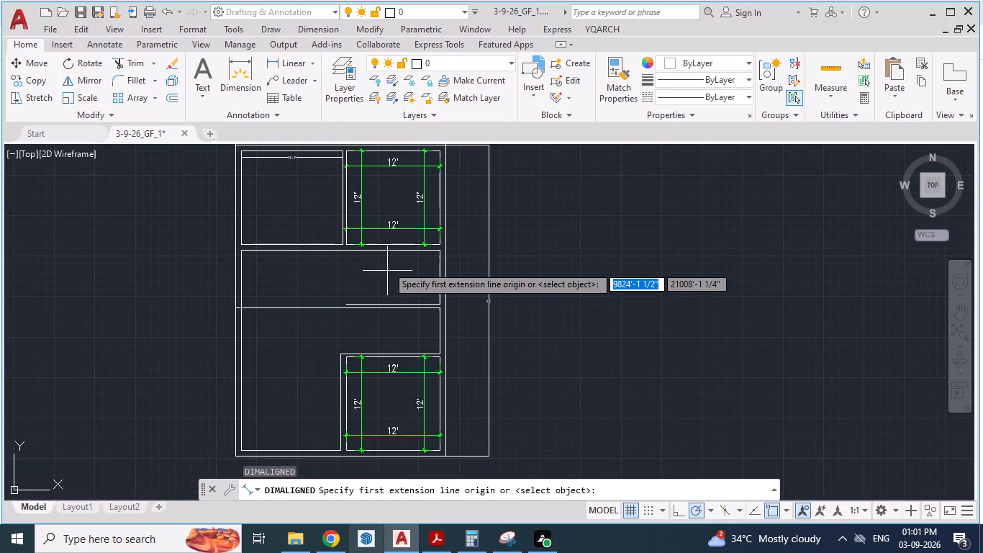
scroll(387, 251, up, 1)
click(385, 250)
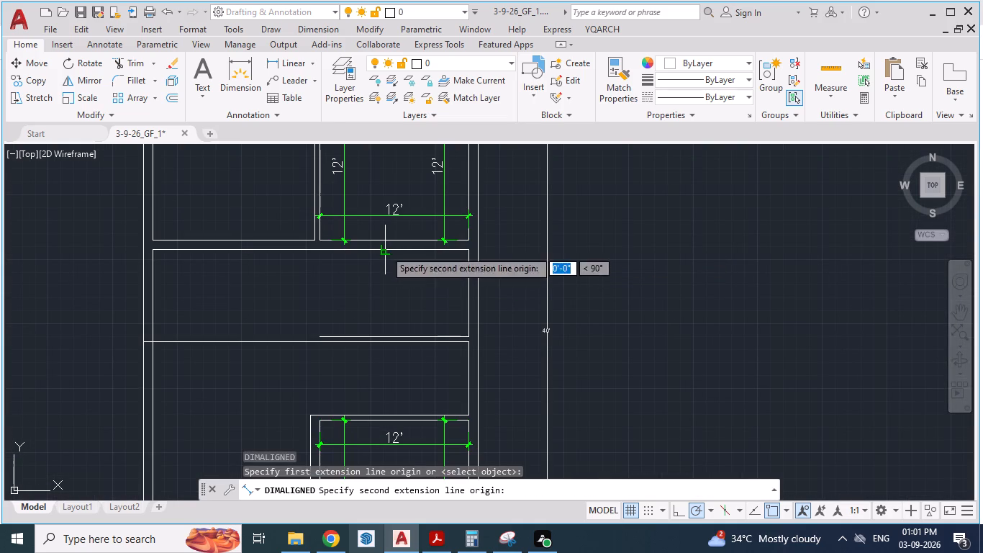
click(383, 333)
click(401, 328)
scroll(362, 305, down, 1)
key(Escape)
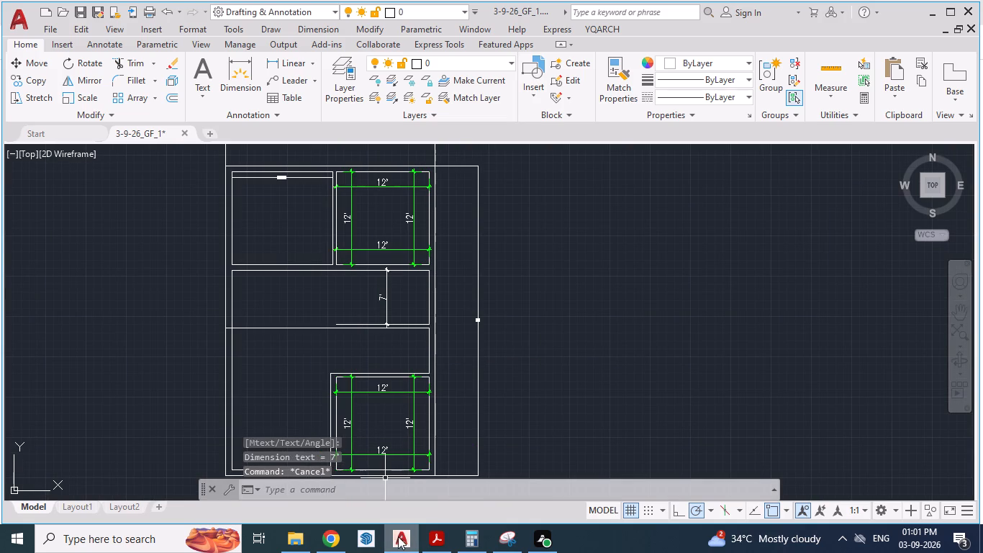
Measure the dining height from Bedroom 3's top wall to the kitchen's lower wall with an aligned dimension, and compare it with the reference PDF.
click(398, 536)
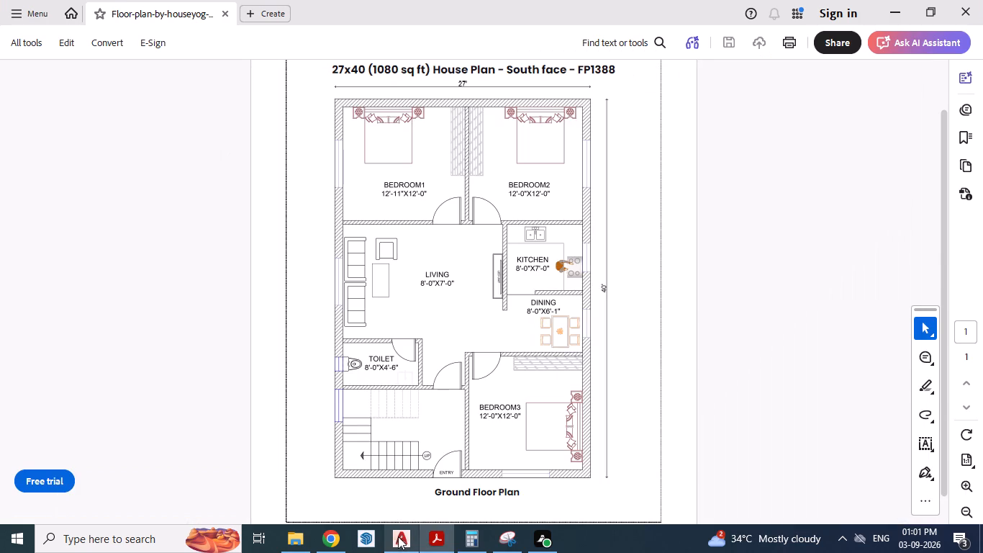
click(398, 536)
scroll(373, 368, up, 1)
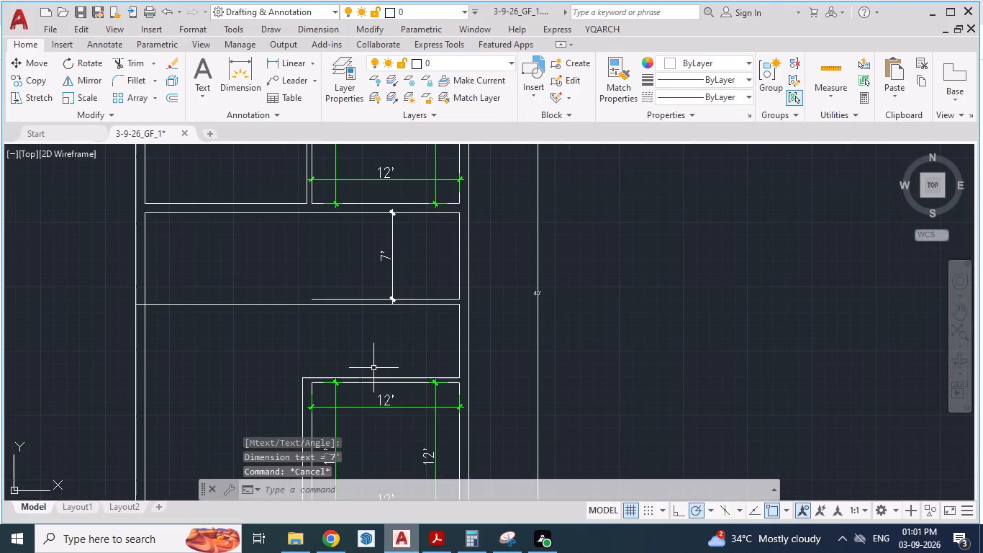
text(DA)
key(Return)
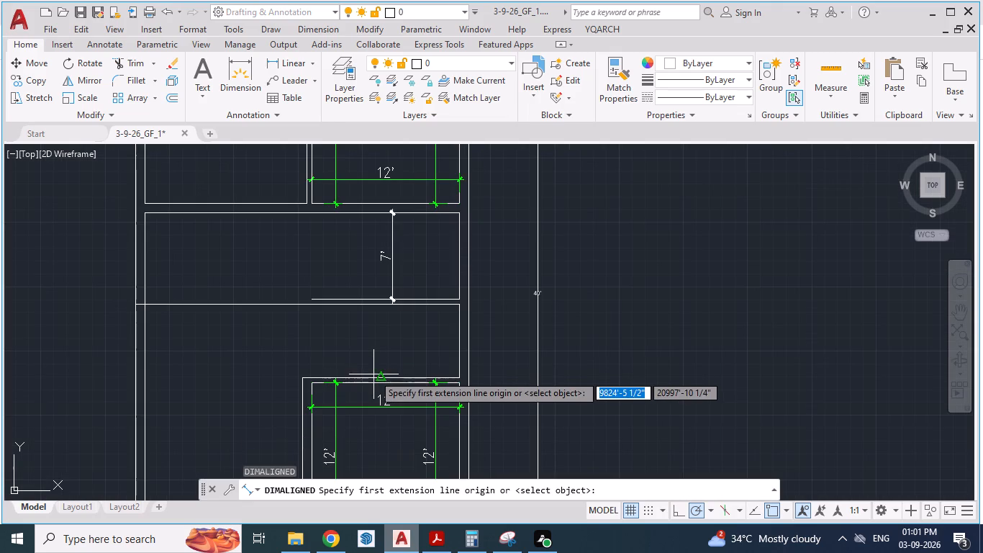
click(374, 377)
click(377, 304)
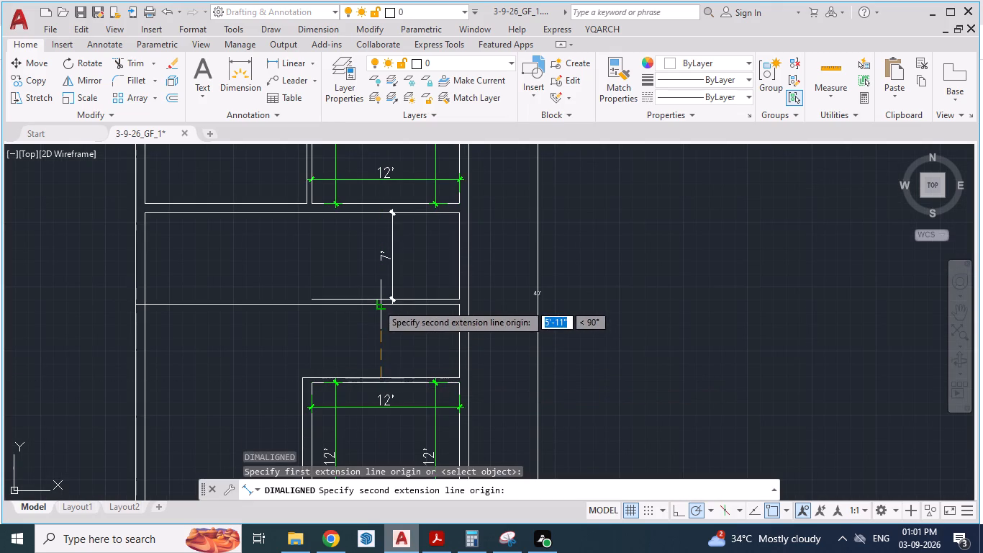
click(383, 331)
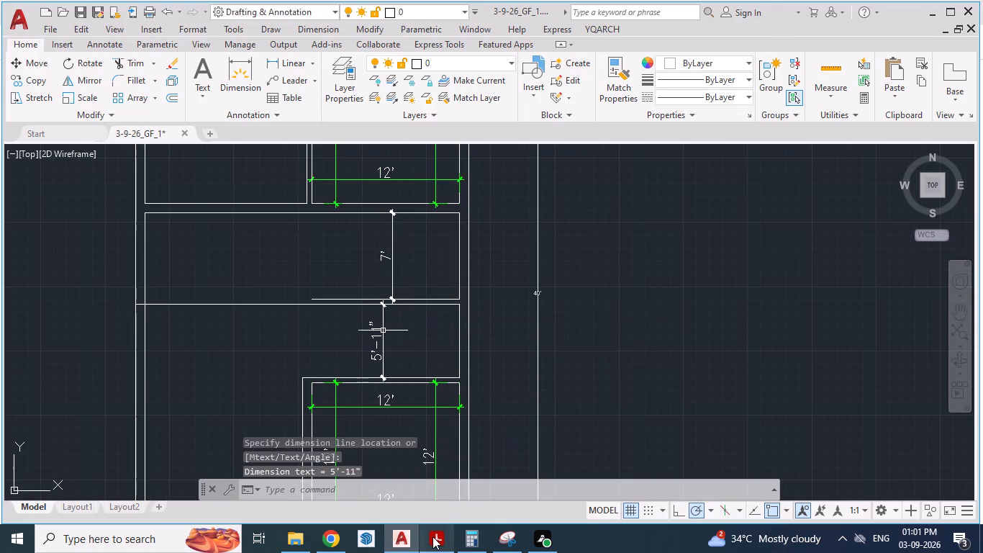
click(432, 536)
click(432, 536)
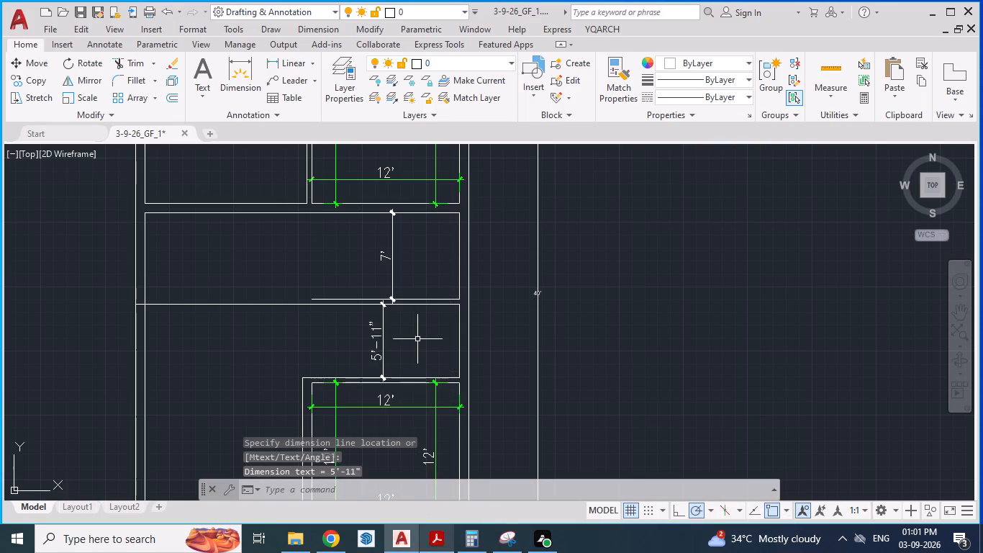
Delete the kitchen and dining check dimensions together with both lines of the kitchen's lower wall.
click(392, 251)
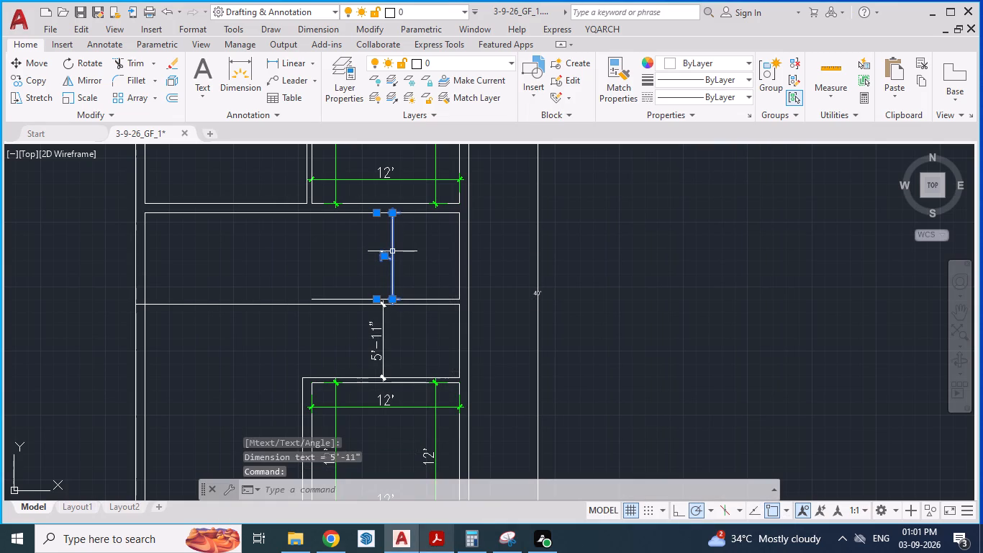
key(Delete)
click(384, 253)
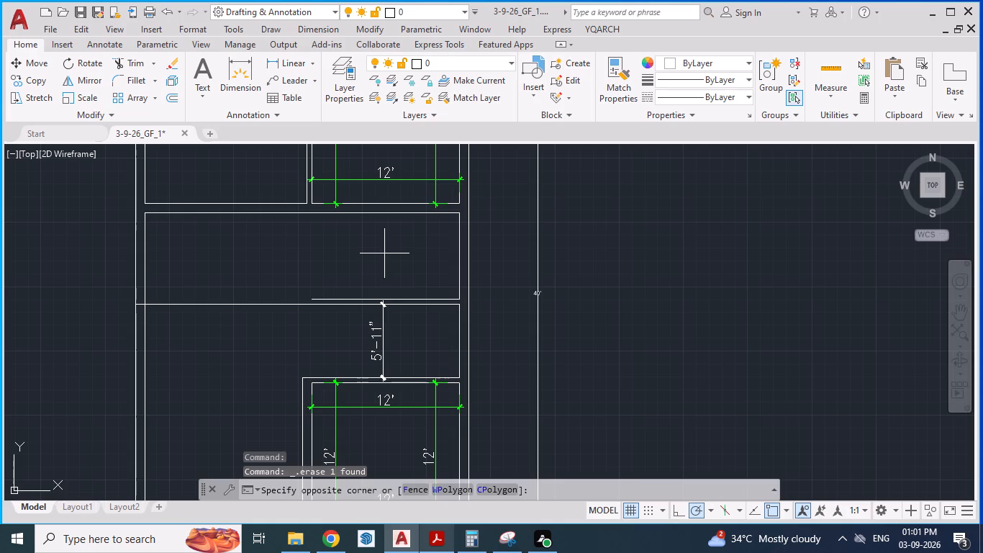
click(356, 332)
key(Delete)
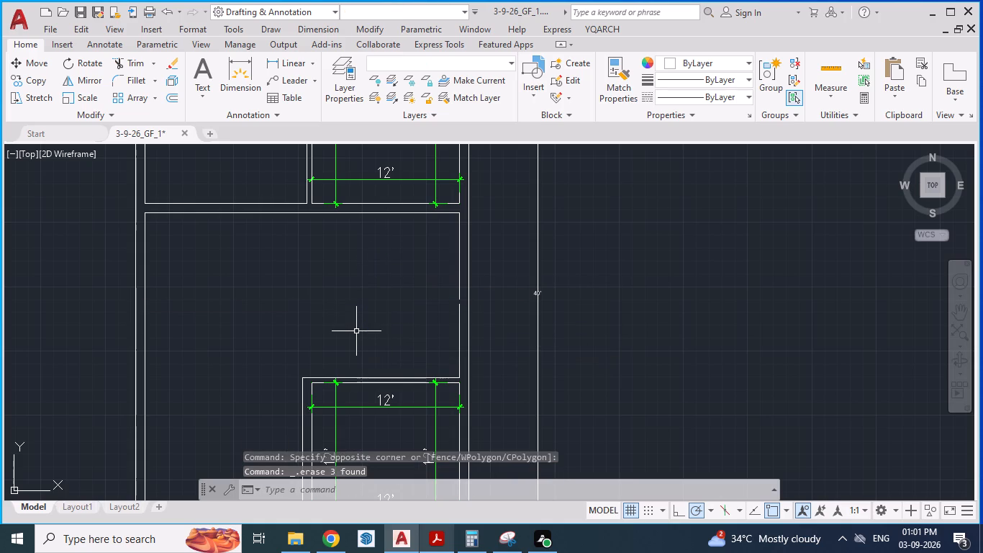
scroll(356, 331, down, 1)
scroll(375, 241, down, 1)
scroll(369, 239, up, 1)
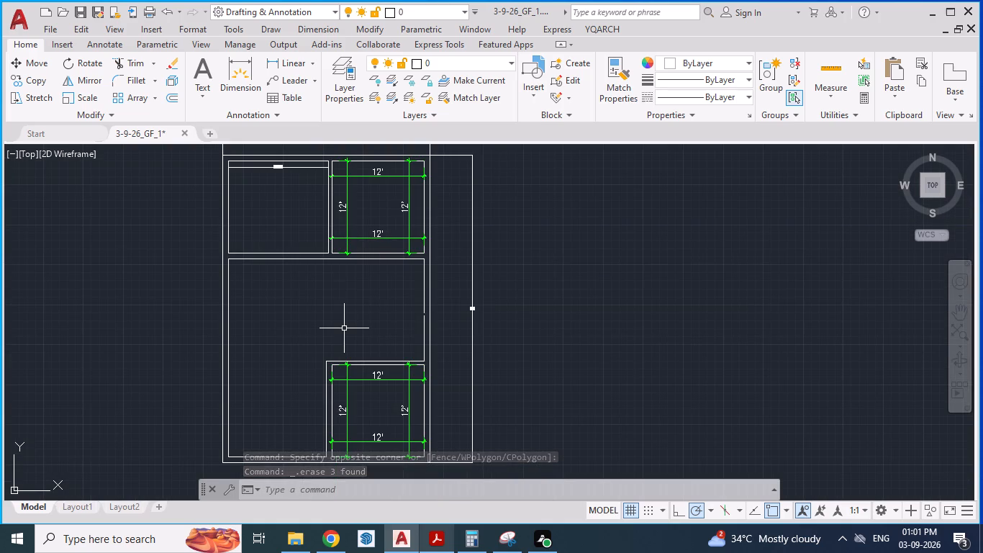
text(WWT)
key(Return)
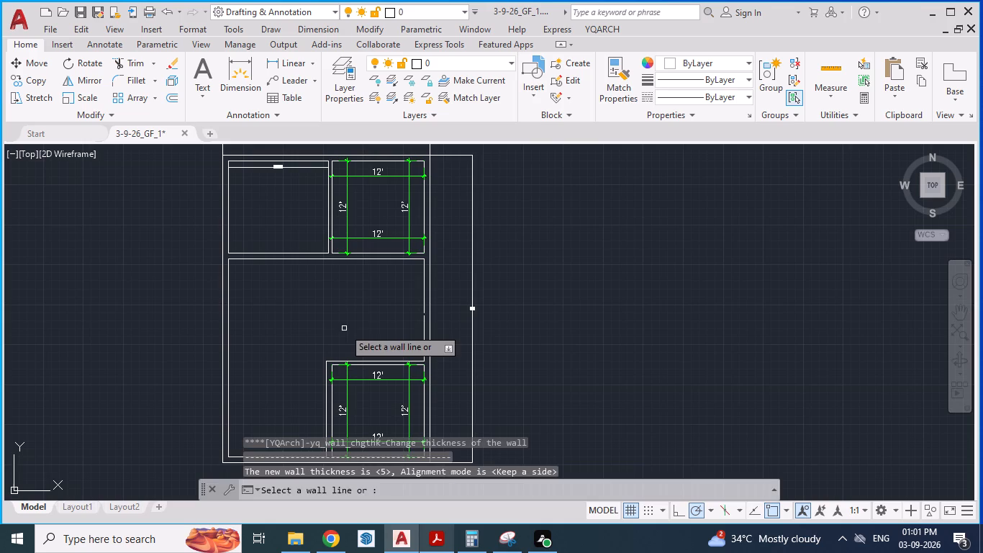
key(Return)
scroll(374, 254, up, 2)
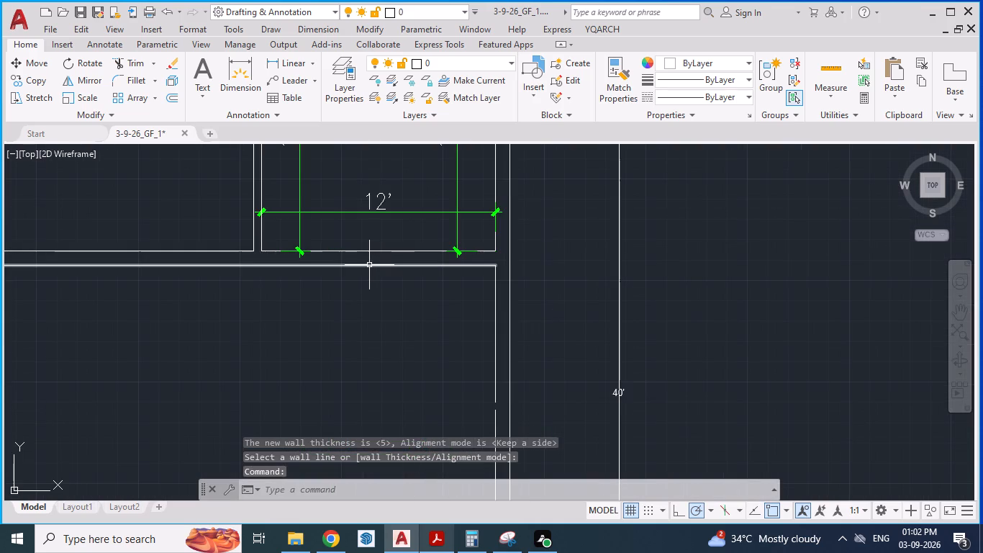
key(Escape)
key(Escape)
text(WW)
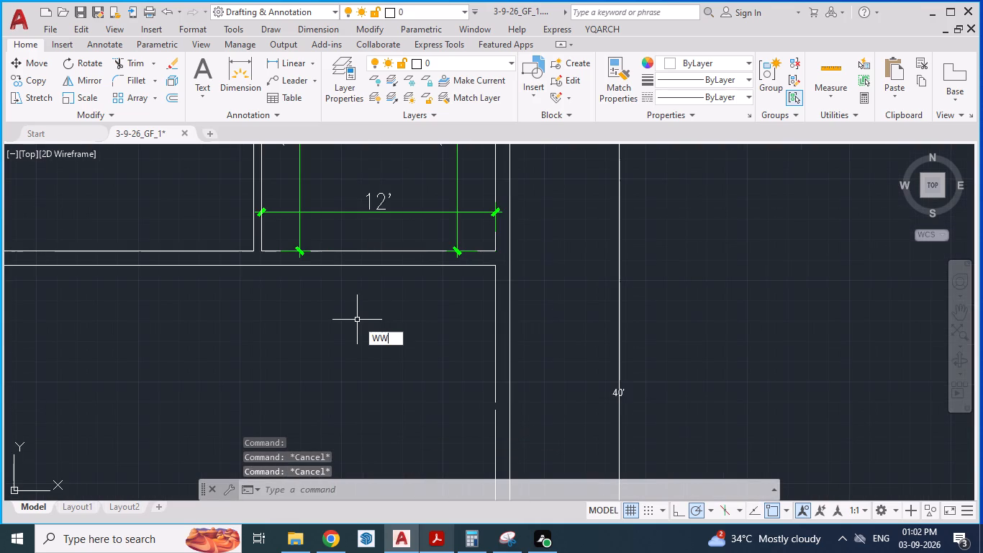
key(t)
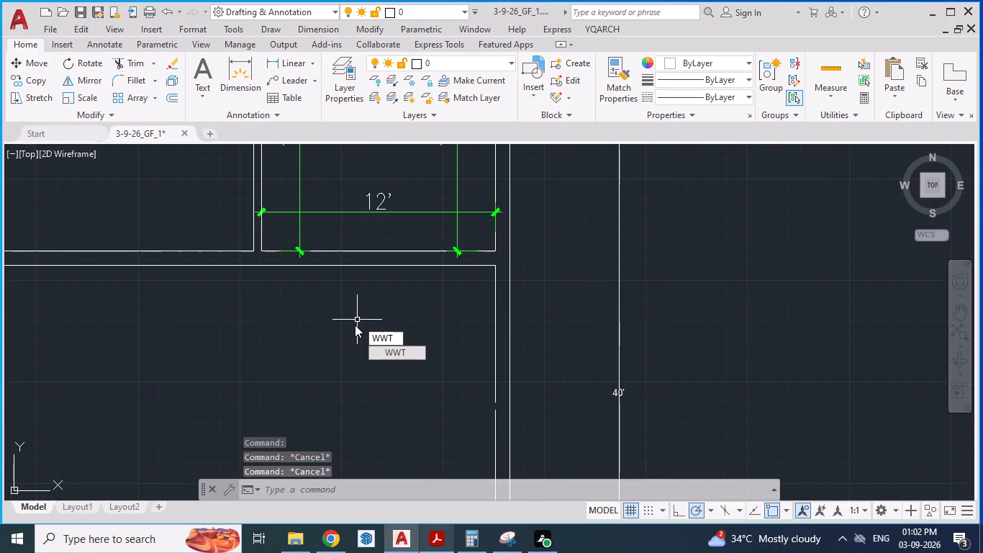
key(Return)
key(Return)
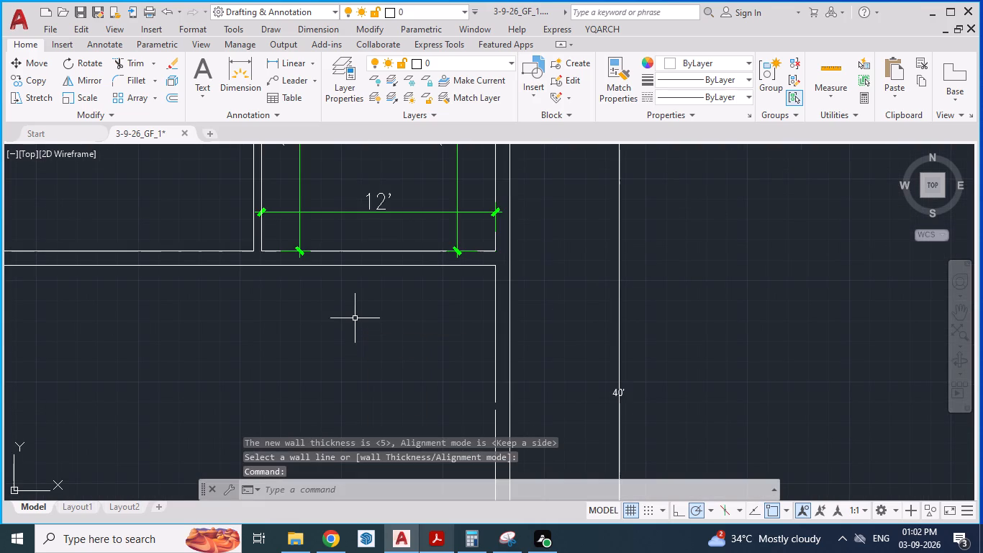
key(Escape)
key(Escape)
Change the thickness of the wall below Bedroom 2 to 5, keeping its bedroom-side face in place.
text(WWT)
key(Return)
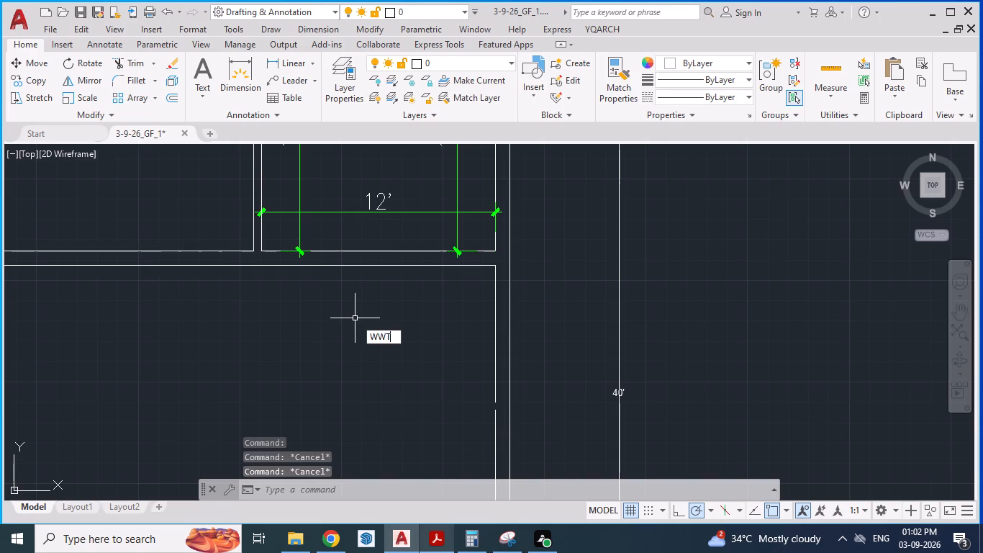
click(367, 253)
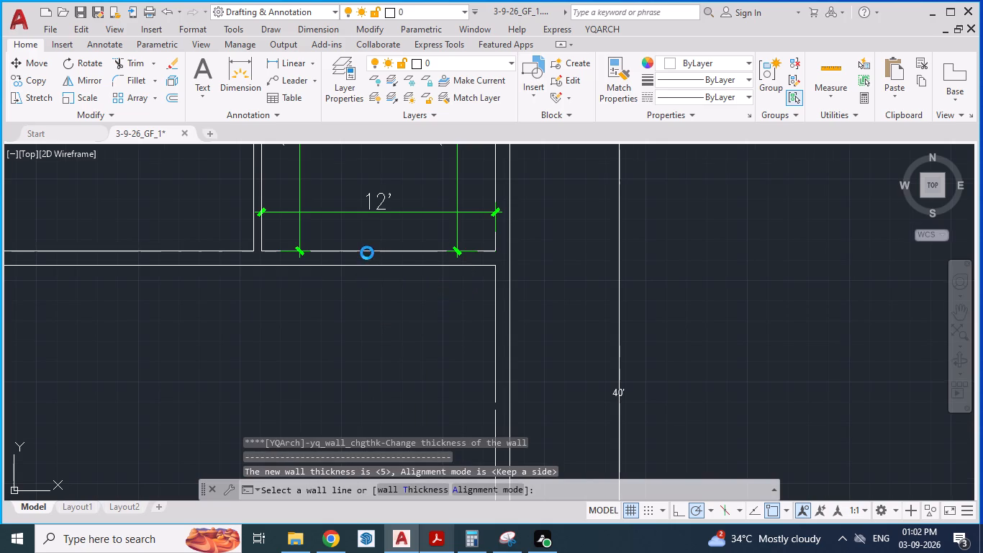
scroll(374, 310, down, 1)
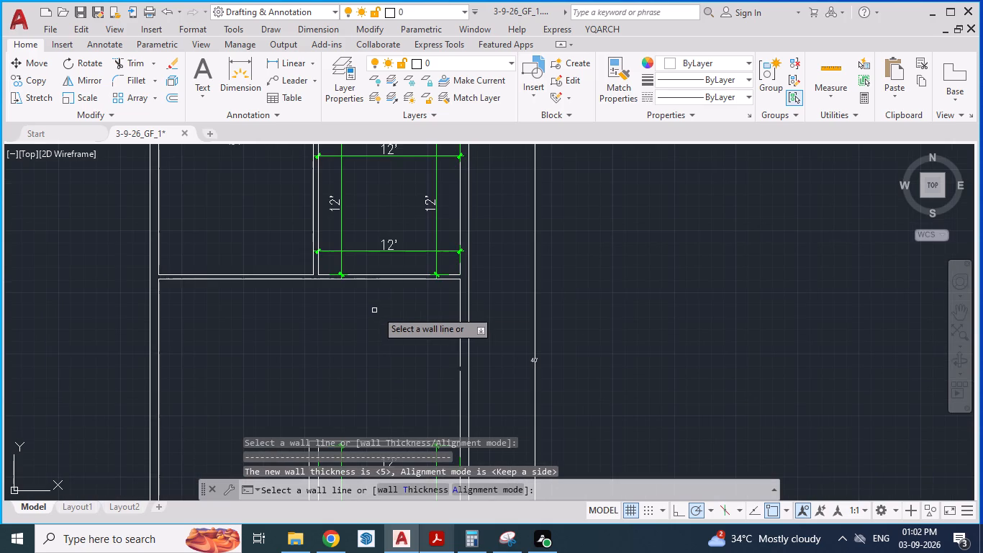
scroll(376, 310, down, 1)
key(Escape)
key(Escape)
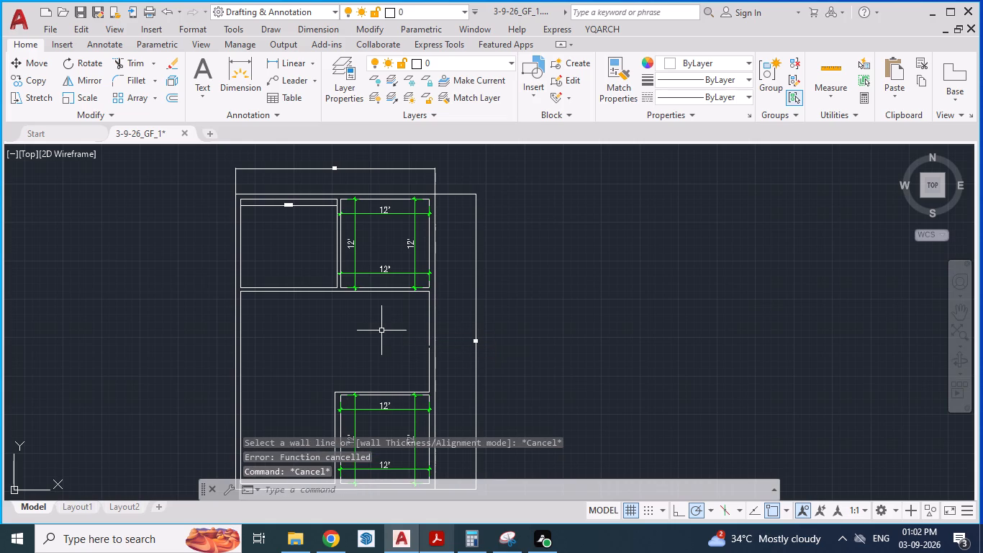
Offset the thinned wall below Bedroom 2 by 7' downward to form the kitchen's lower wall again.
text(WW)
key(o)
key(Return)
key(7)
key(apostrophe)
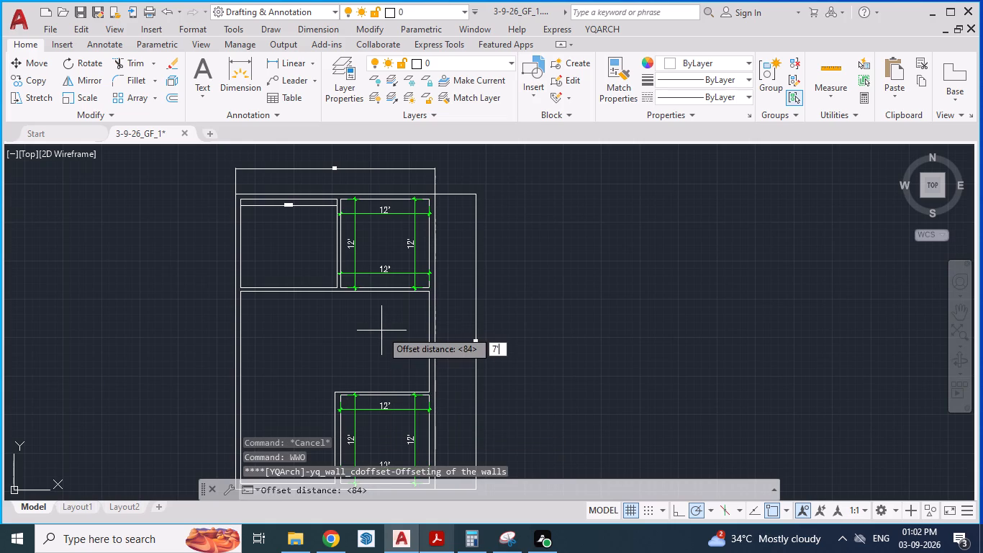
key(Return)
scroll(386, 287, up, 1)
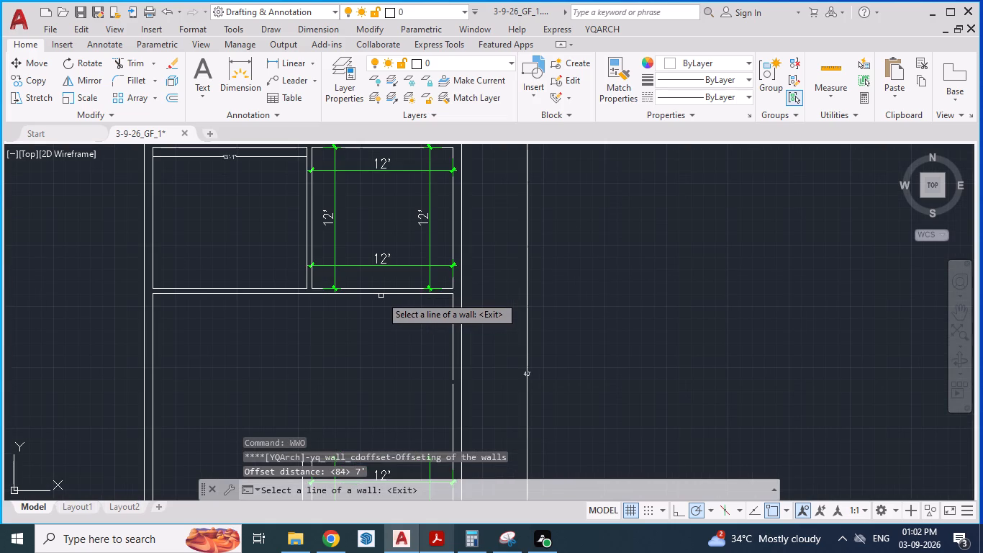
click(374, 293)
click(371, 352)
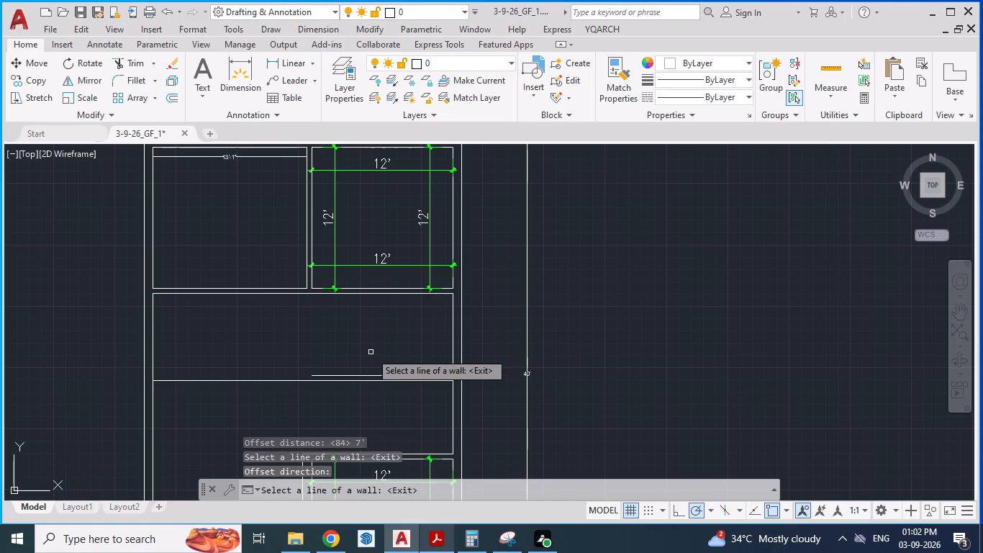
scroll(371, 325, down, 1)
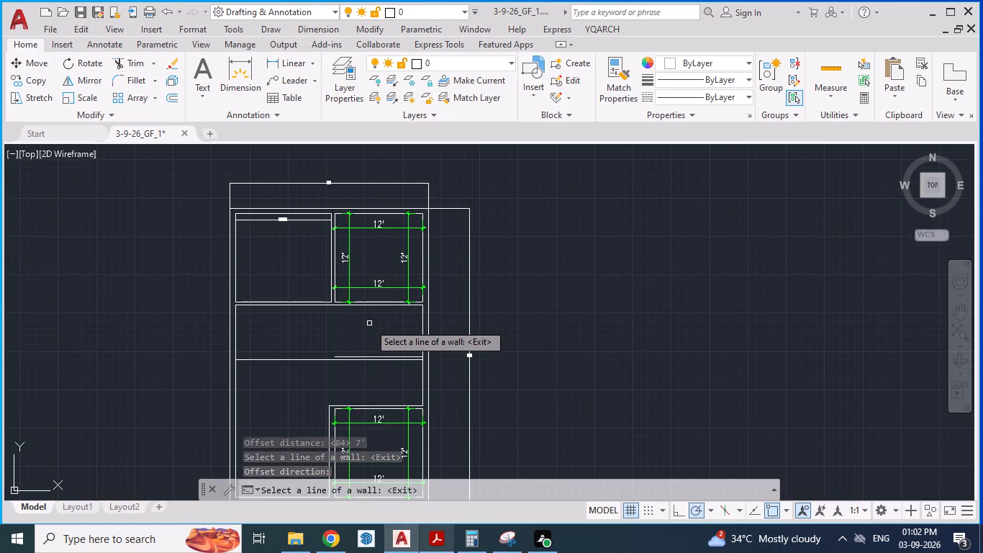
key(Escape)
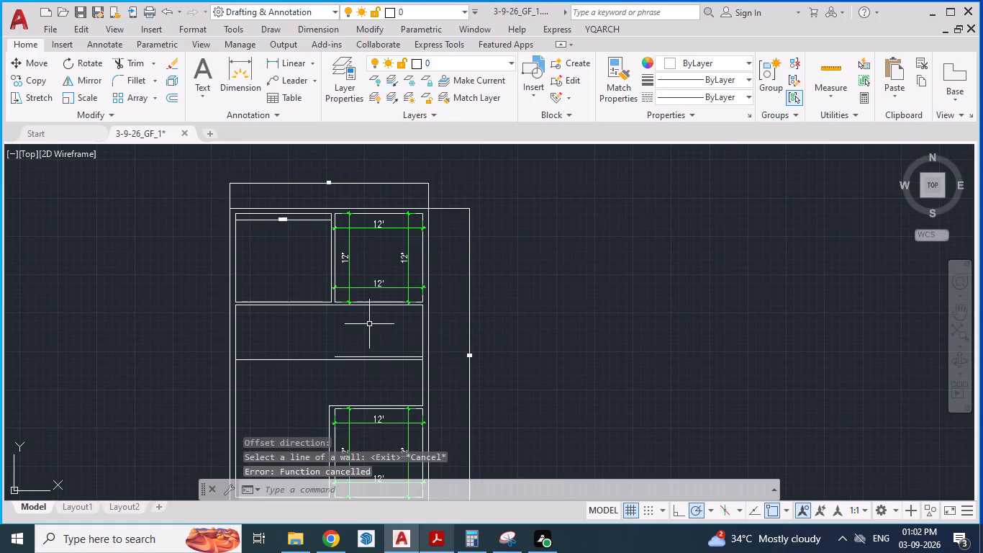
Check the clear height between the wall below Bedroom 2 and the new kitchen lower wall, without placing a dimension.
text(DA)
key(Return)
scroll(369, 325, up, 2)
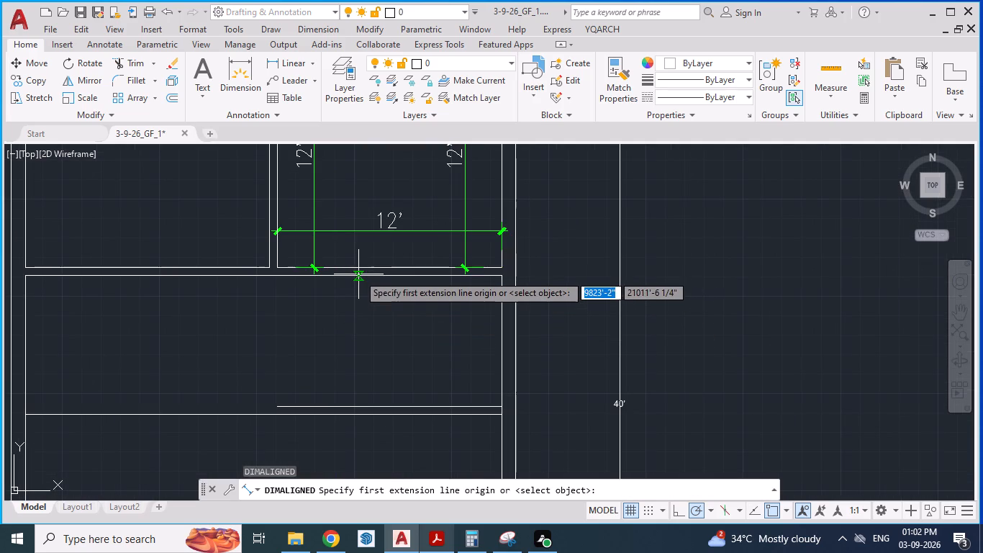
click(358, 274)
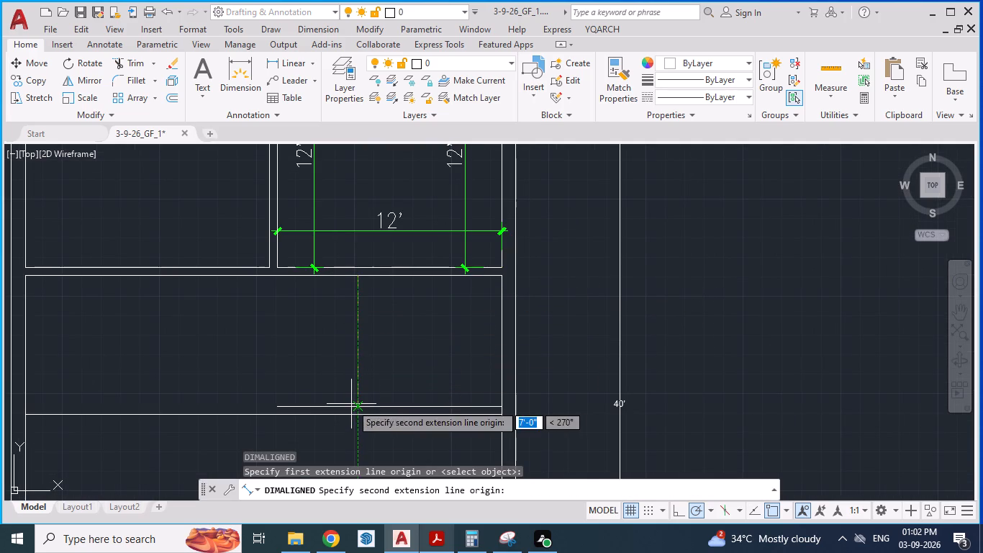
click(350, 405)
key(Escape)
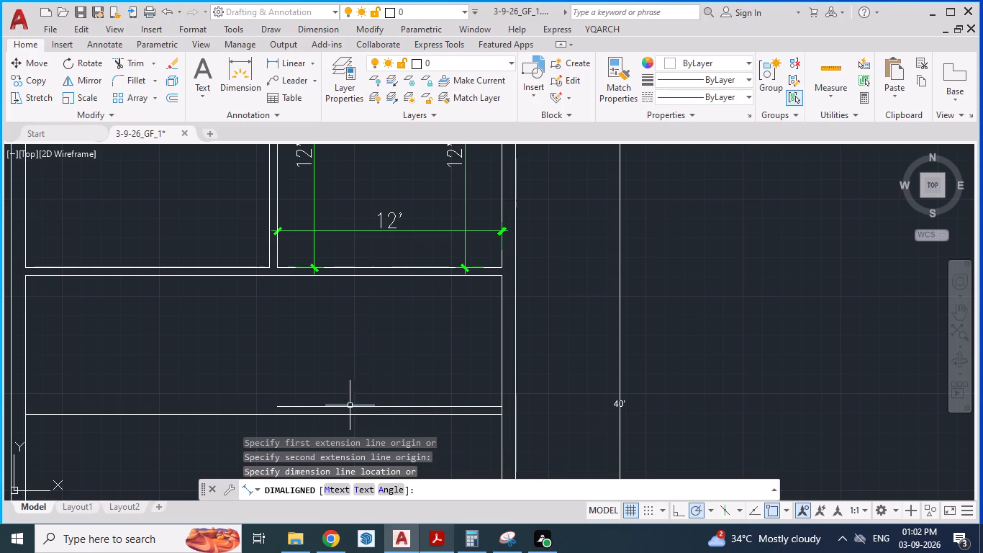
Add an aligned dimension for the kitchen's clear height, from the wall below Bedroom 2 to the kitchen's lower wall.
key(d)
key(a)
key(Return)
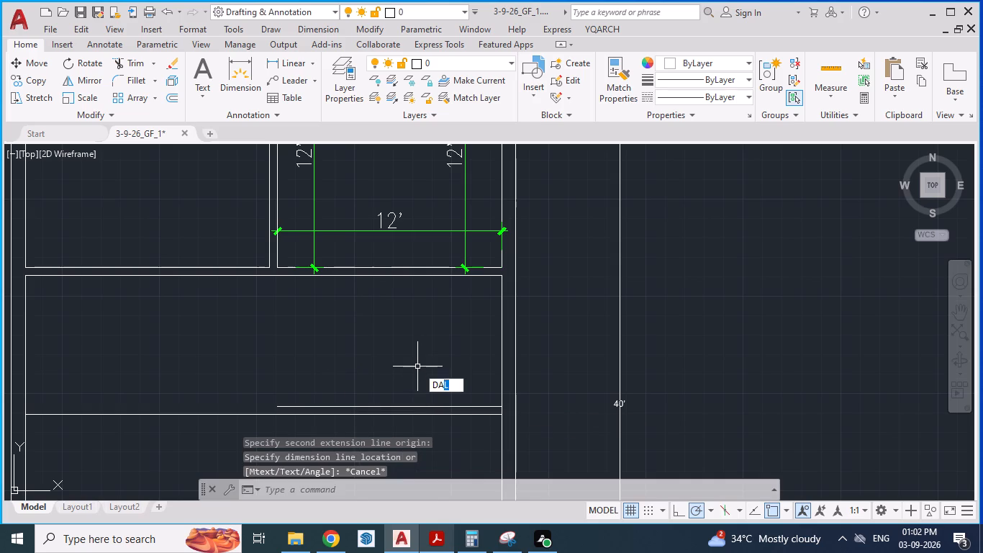
scroll(405, 308, up, 1)
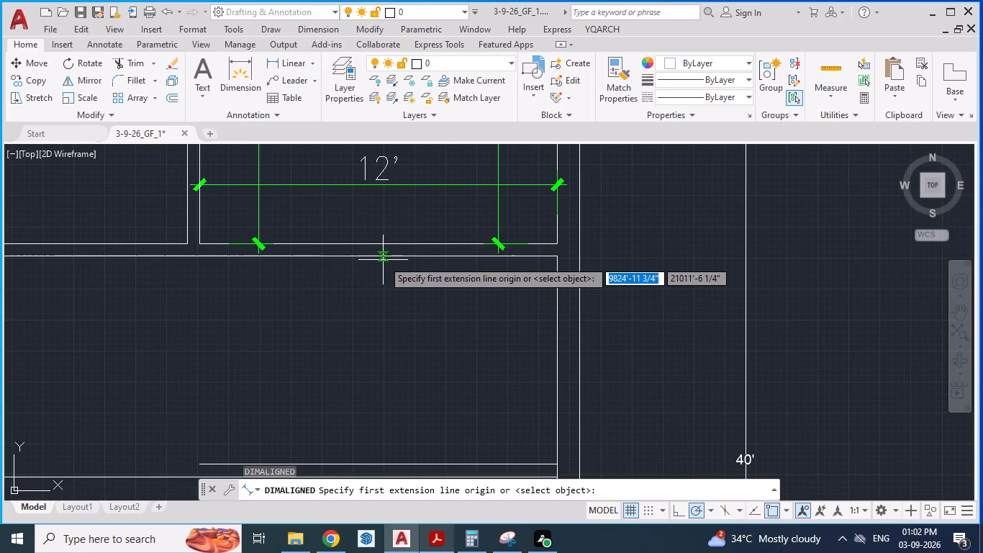
click(556, 256)
scroll(527, 234, down, 2)
scroll(527, 351, up, 2)
click(547, 291)
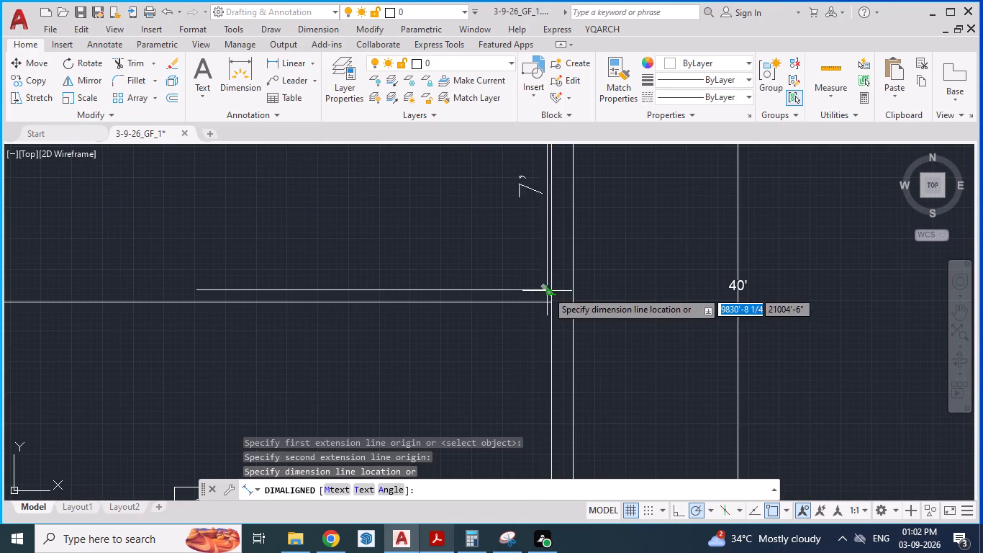
click(518, 291)
Add an aligned dimension for the dining space's clear height, from the kitchen's lower wall to the top wall of the lower 12' room.
scroll(514, 345, down, 2)
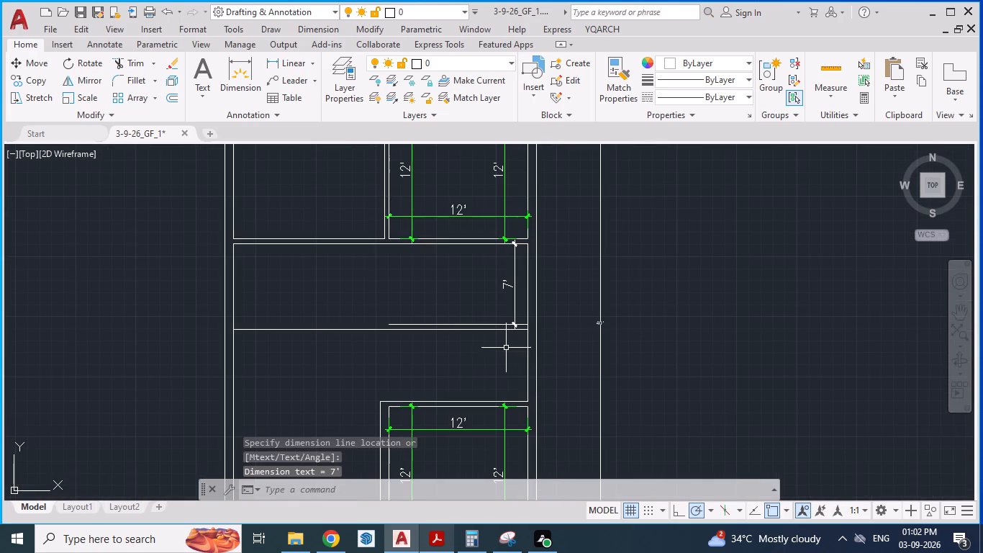
scroll(440, 328, down, 1)
scroll(441, 379, up, 1)
key(space)
scroll(522, 323, up, 2)
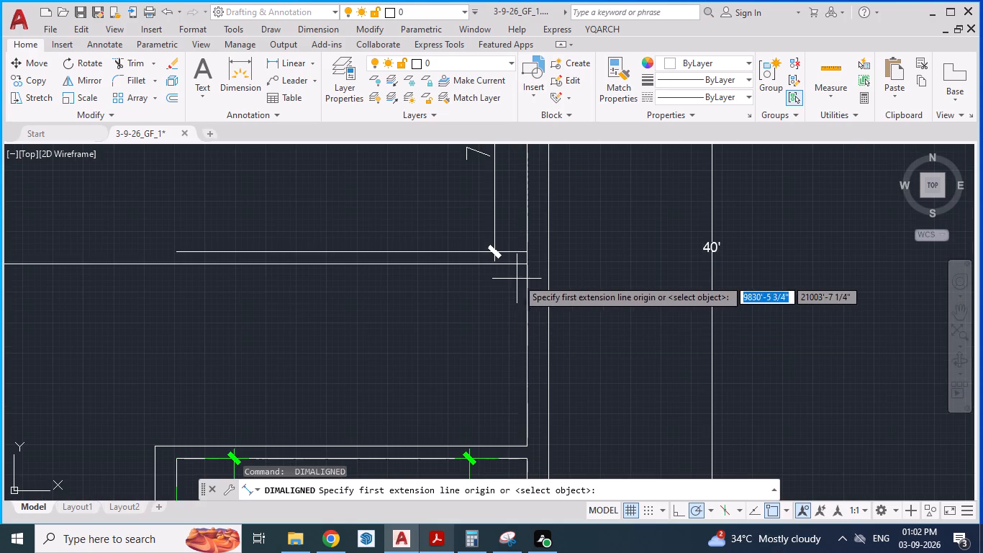
click(525, 266)
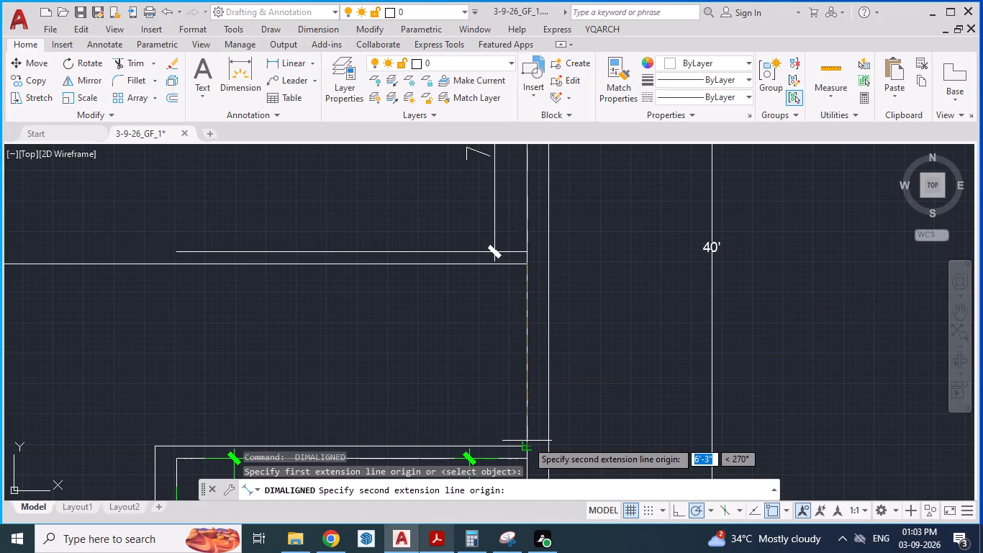
click(527, 441)
click(476, 433)
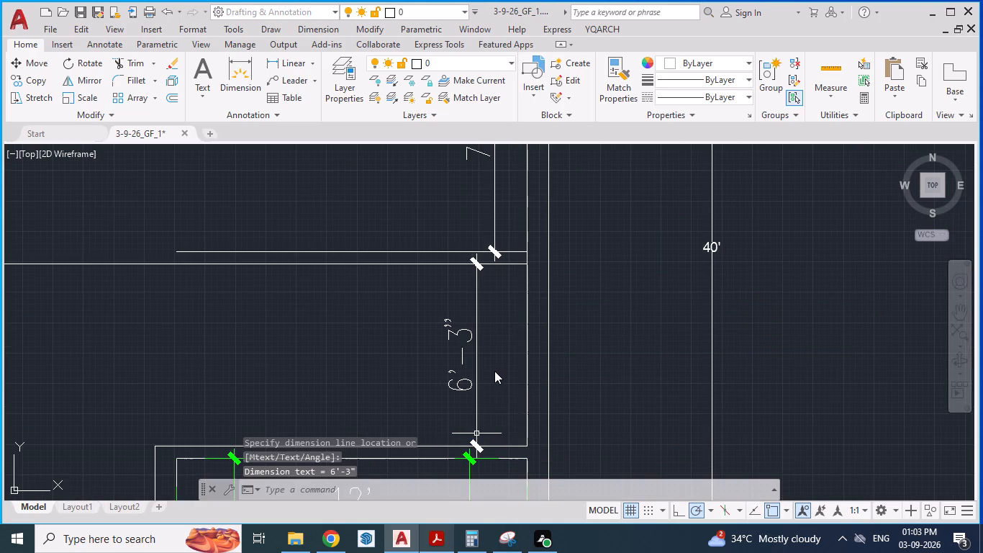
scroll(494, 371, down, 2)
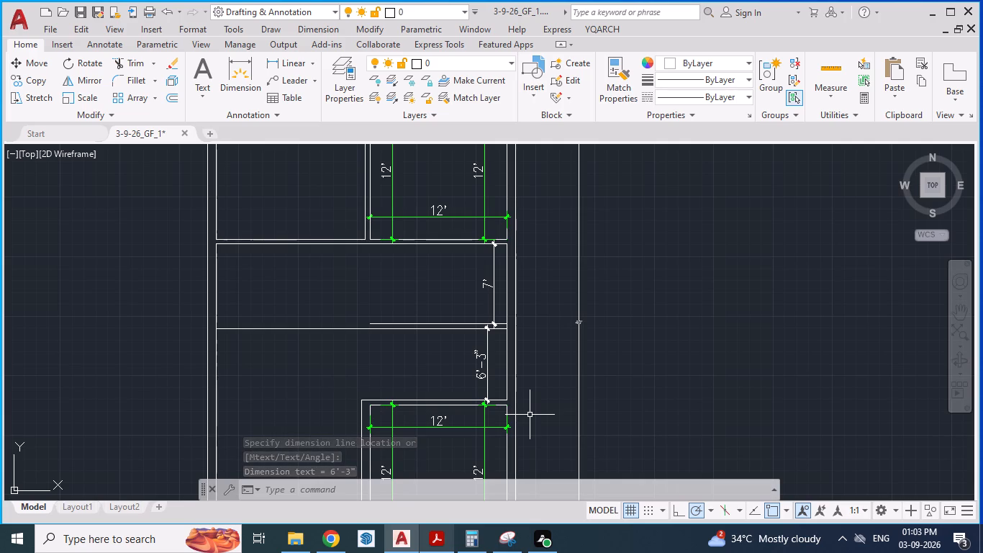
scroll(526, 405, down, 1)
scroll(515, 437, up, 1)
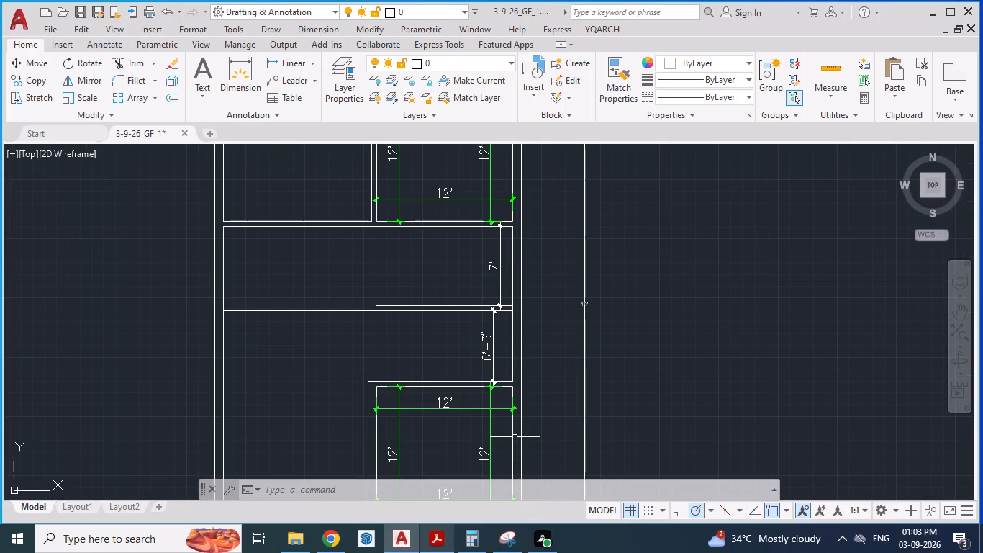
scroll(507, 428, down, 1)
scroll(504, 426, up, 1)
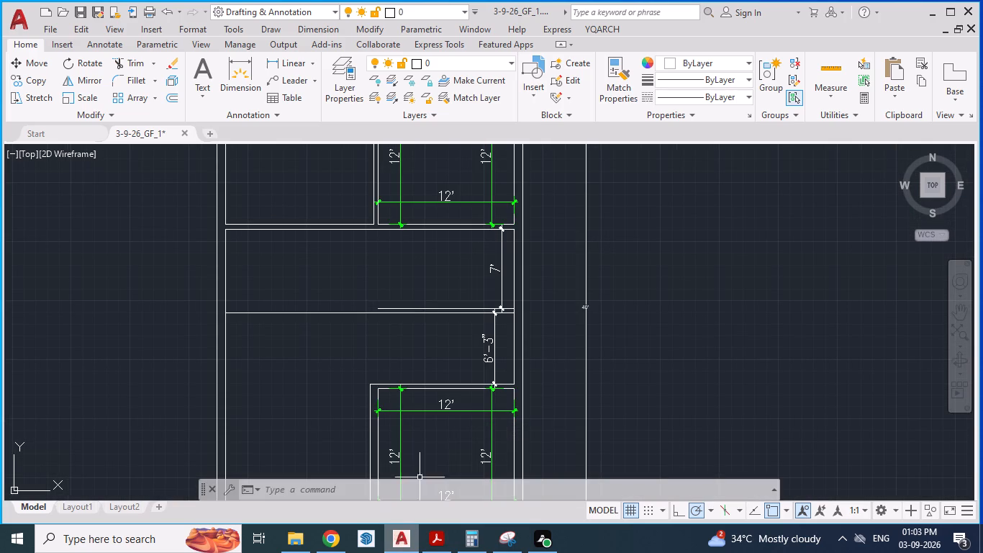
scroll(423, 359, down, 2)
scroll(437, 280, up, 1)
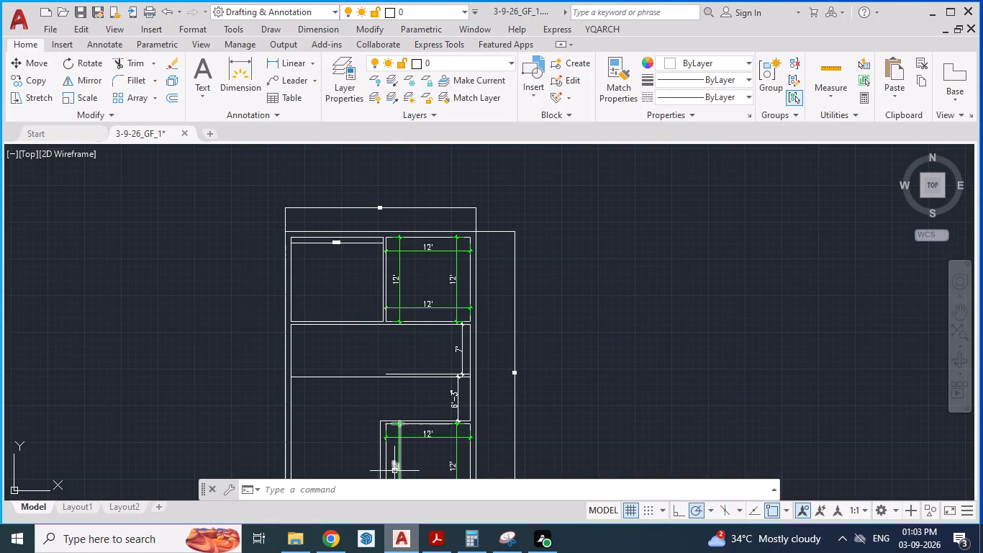
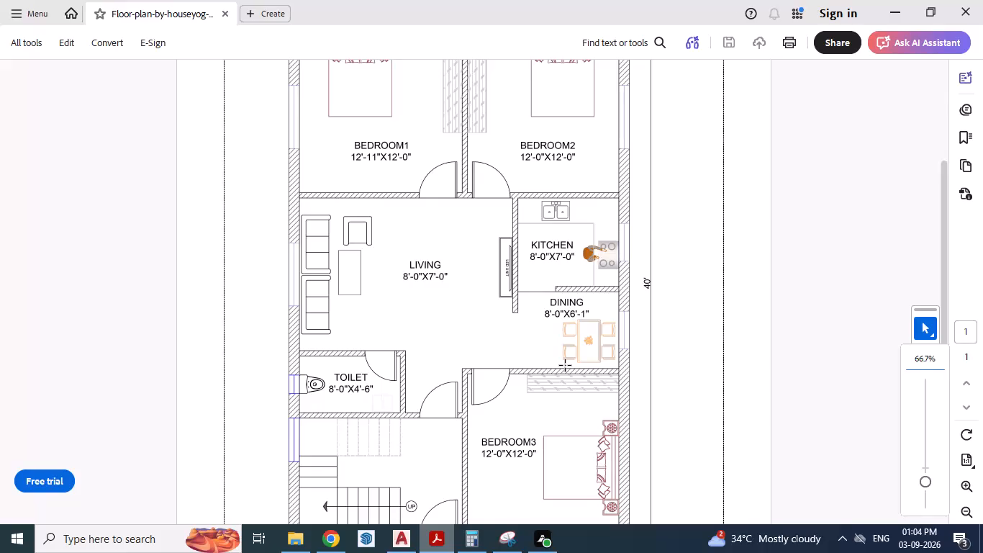
Compare the room sizes and wall layout in the reference floor plan PDF with the 3-9-26_GF_1 drawing's dimensions, including Bedroom 1's width.
scroll(566, 366, down, 1)
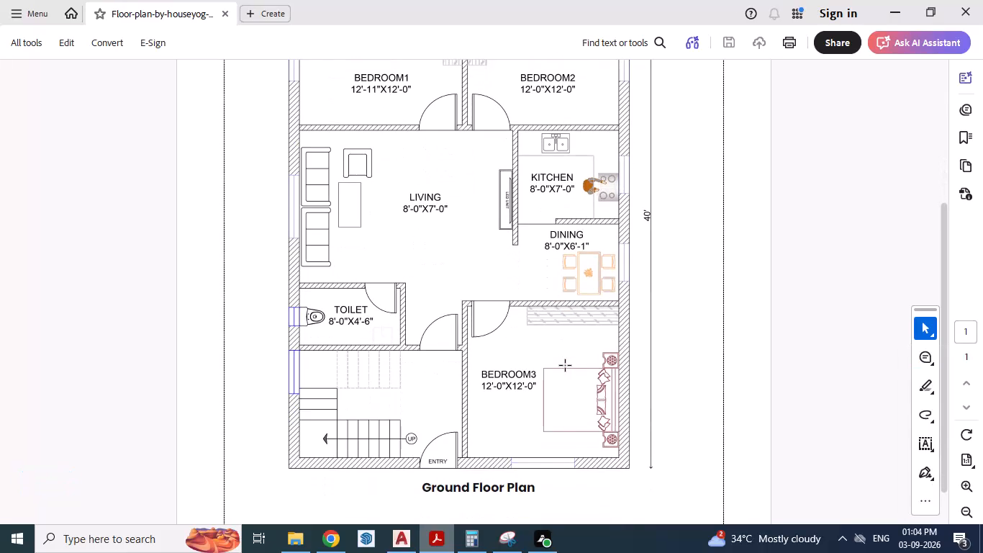
scroll(566, 367, up, 1)
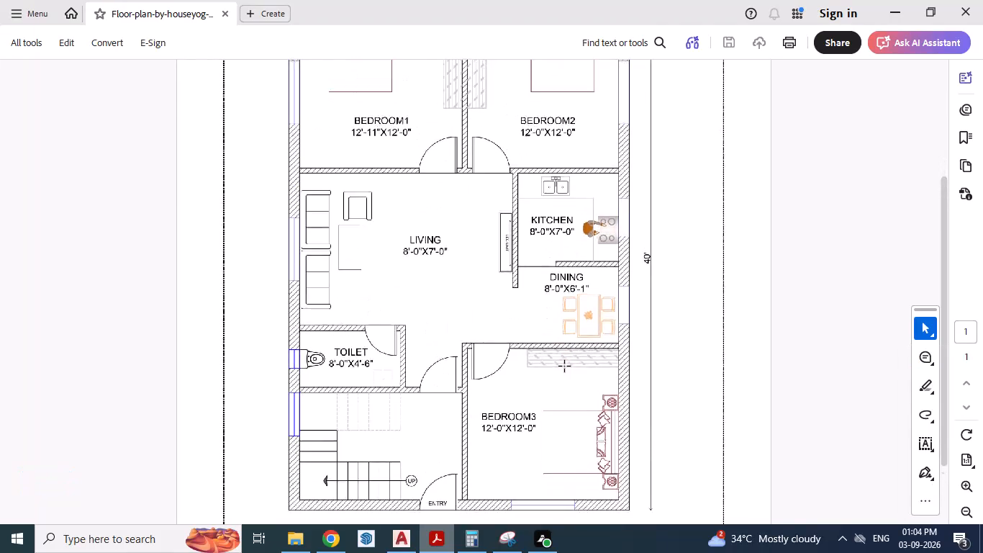
scroll(565, 367, up, 1)
scroll(558, 367, down, 1)
ctrl+scroll(320, 196, up, 2)
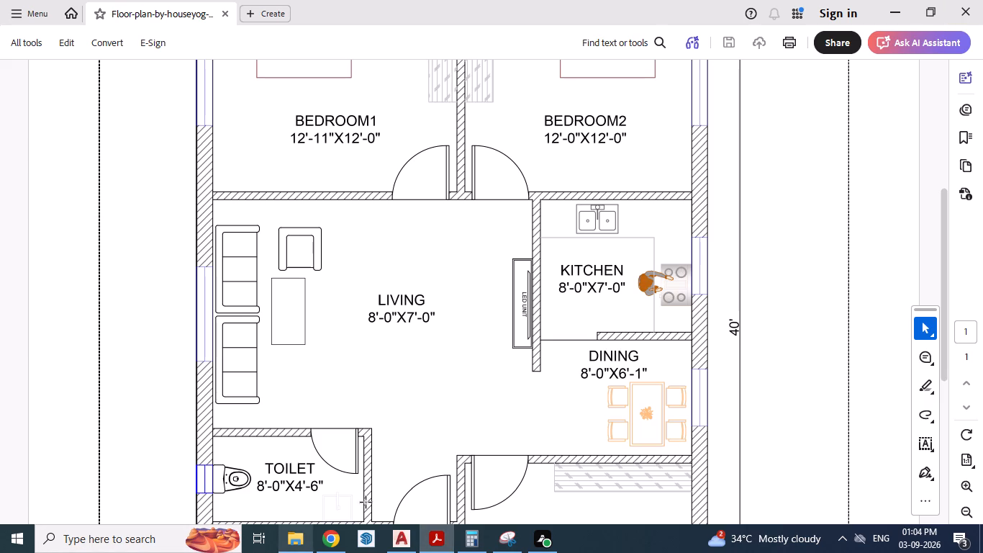
click(407, 531)
click(407, 532)
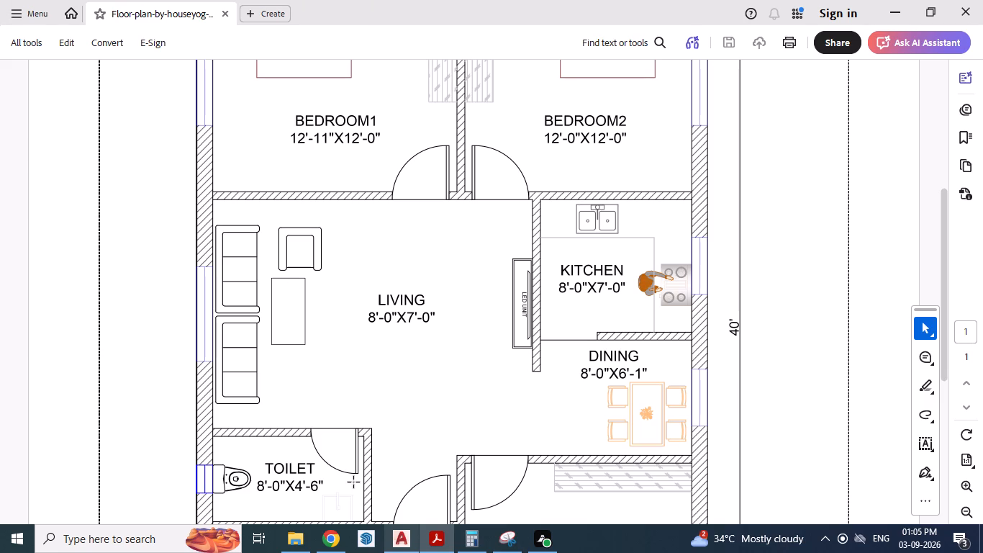
click(394, 535)
scroll(409, 438, down, 2)
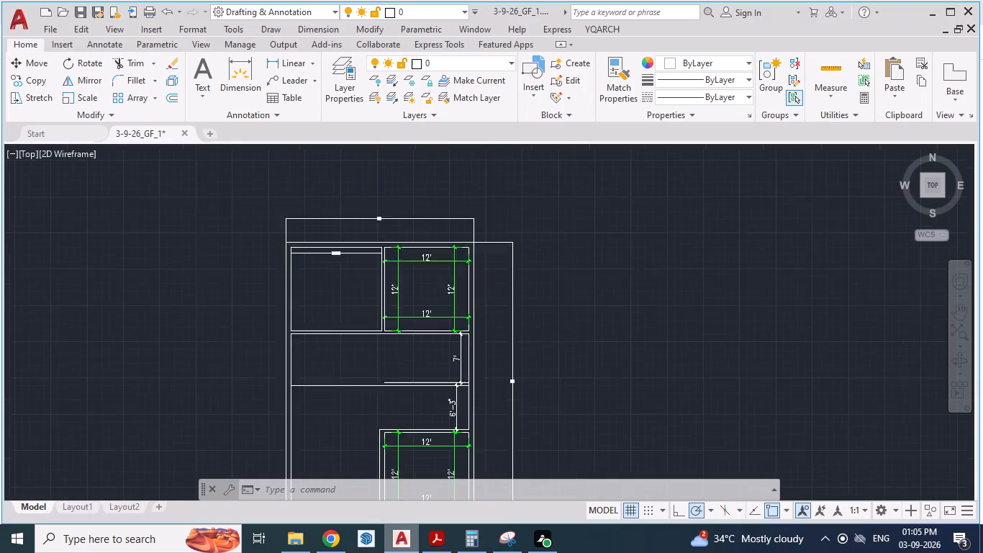
scroll(354, 340, up, 5)
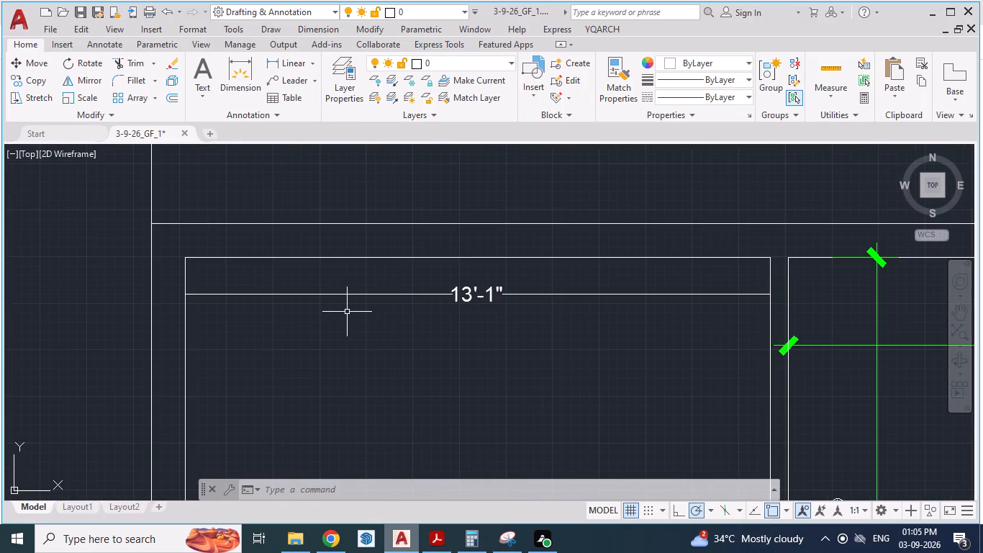
scroll(347, 312, down, 1)
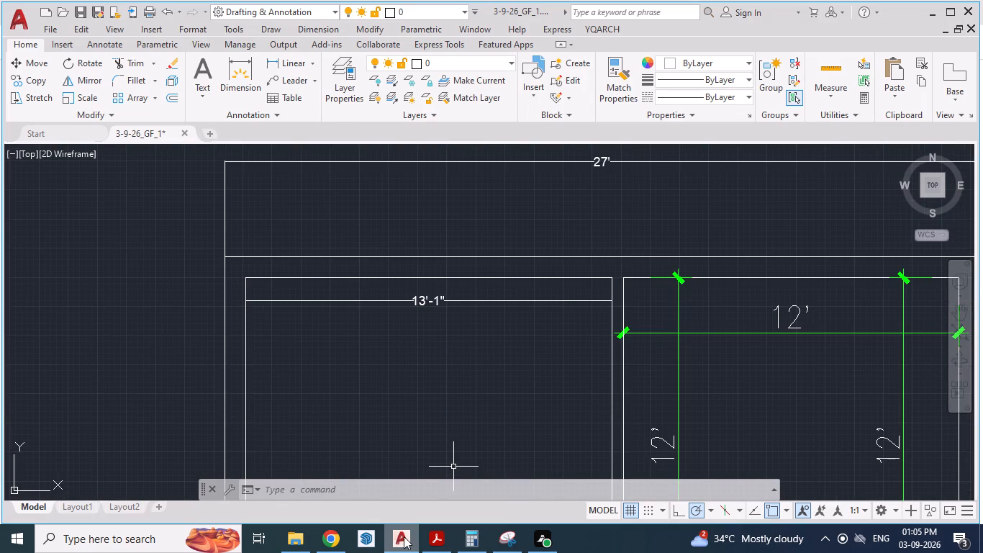
click(404, 536)
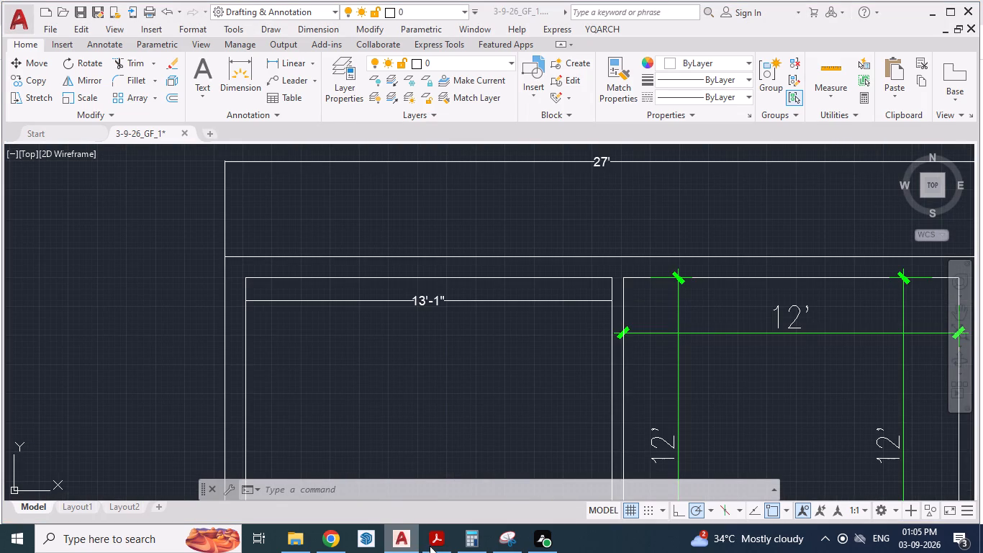
click(434, 543)
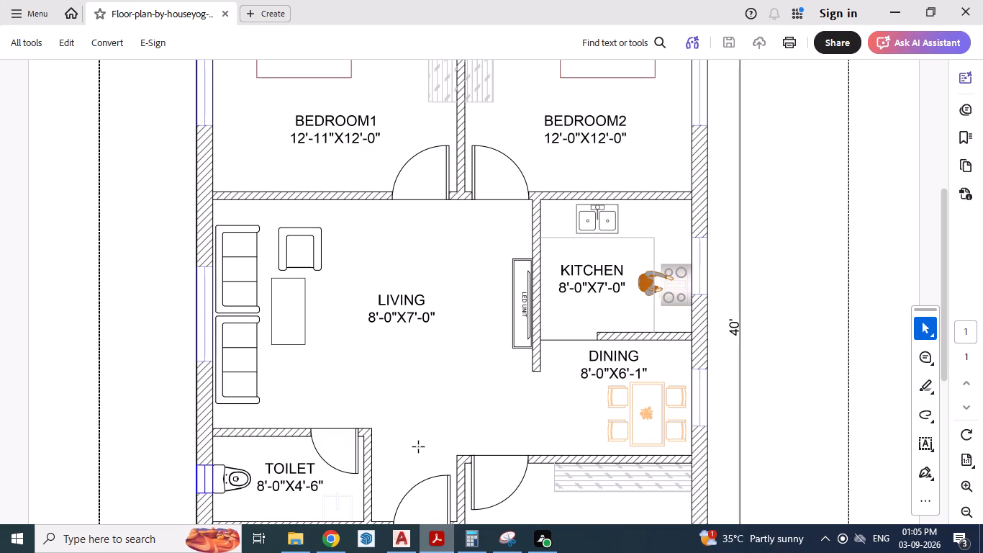
click(440, 541)
click(405, 541)
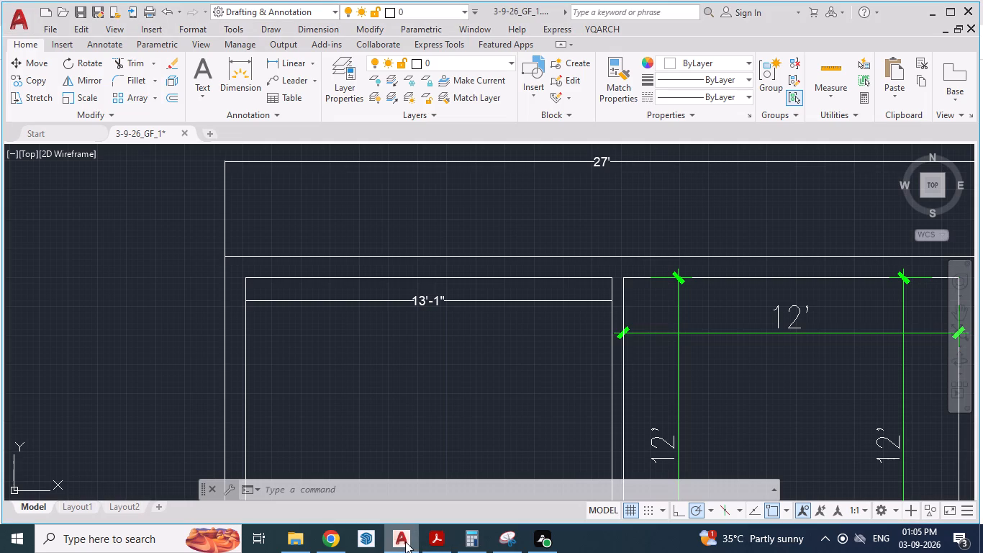
click(405, 542)
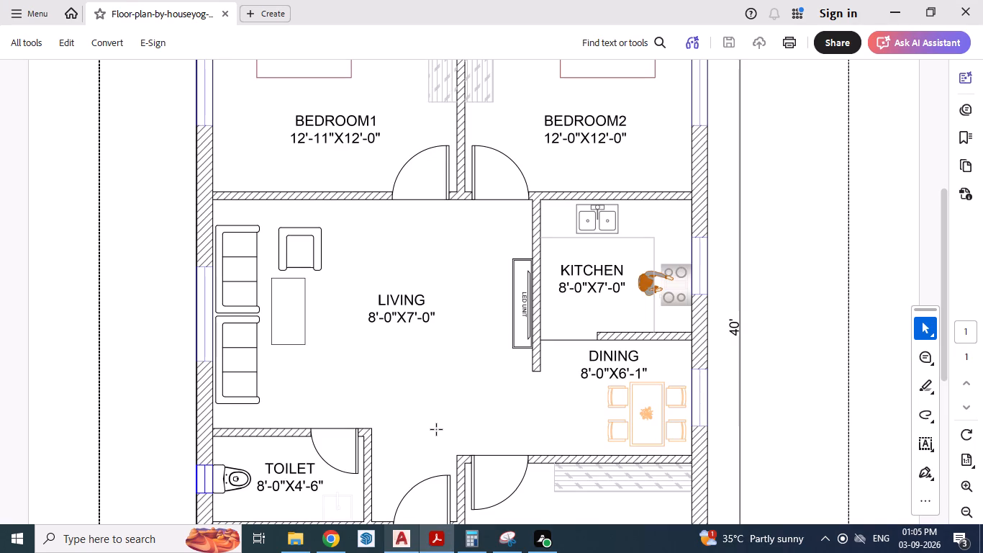
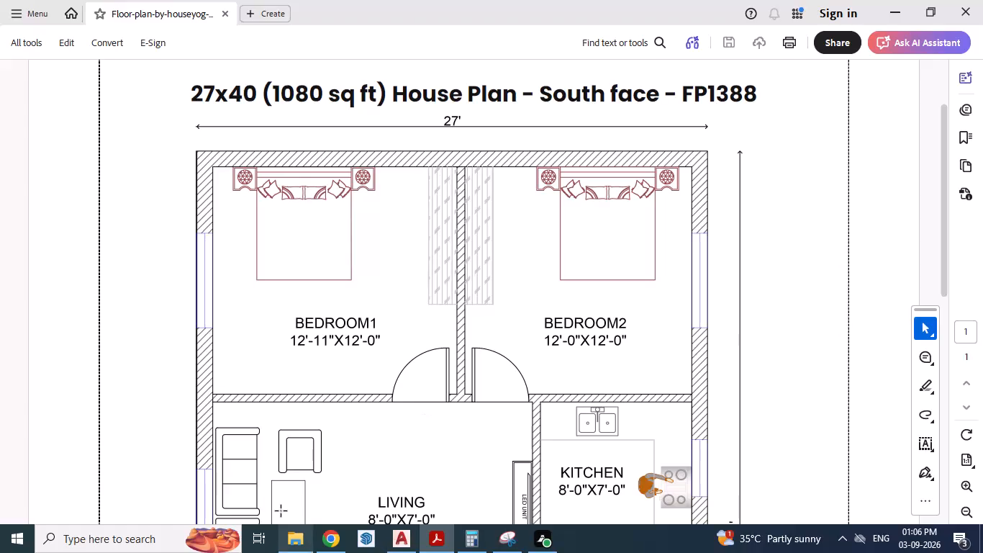
Switch to the 3-9-26_GF_1 drawing and add a 12'-11" aligned dimension across Bedroom 1 from its outer wall's inner face.
click(397, 538)
scroll(406, 291, down, 3)
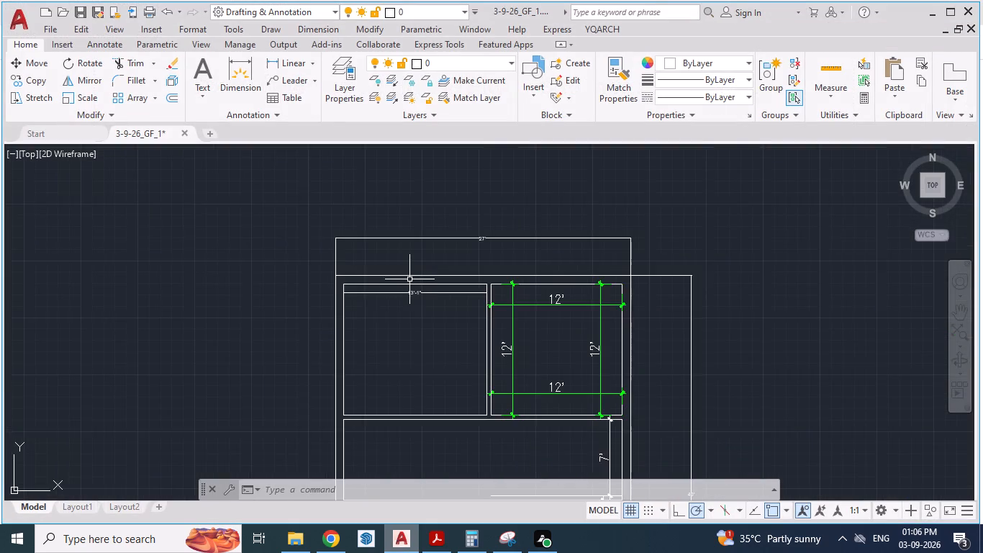
scroll(456, 392, up, 1)
scroll(451, 299, up, 1)
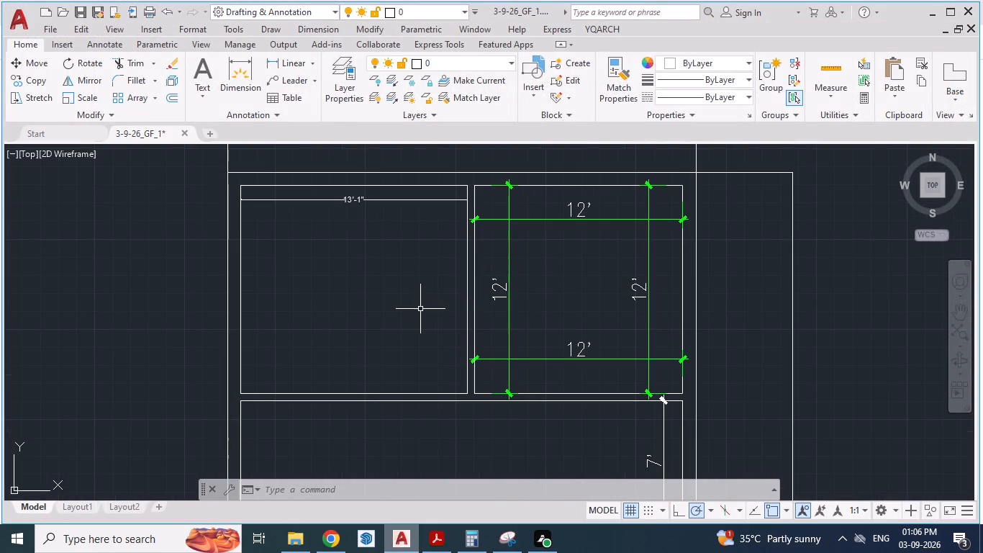
text(DA)
key(Return)
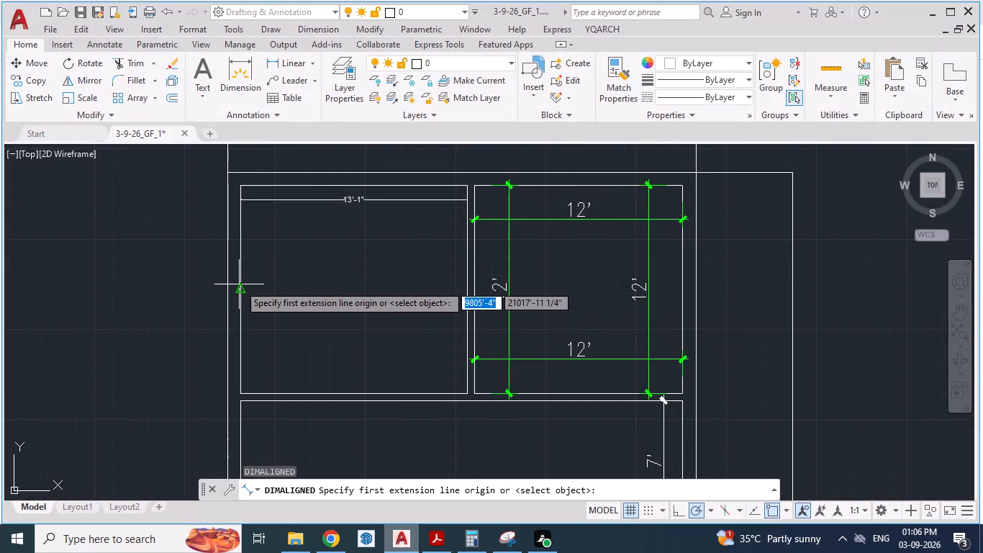
click(240, 284)
text(12')
text(11)
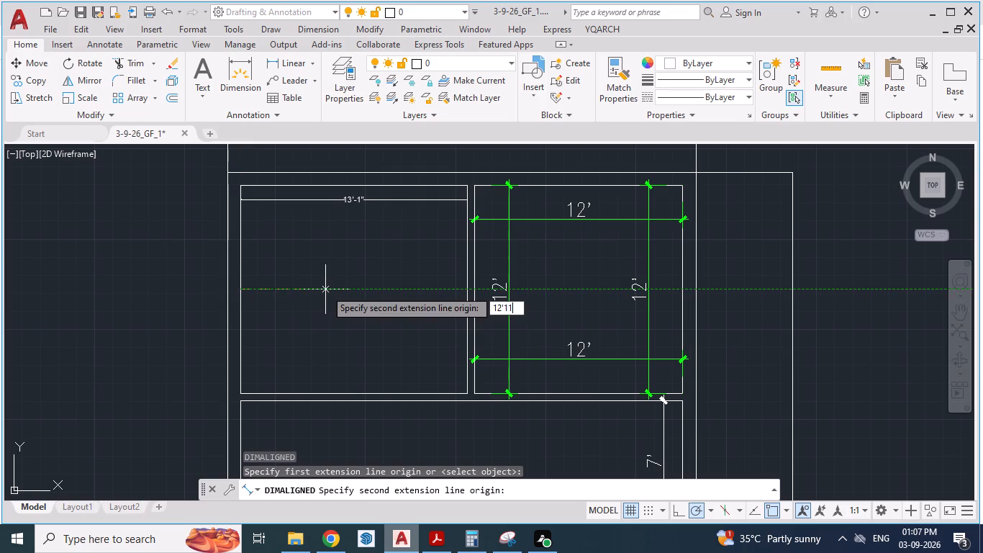
key(shift+quotedbl)
key(Return)
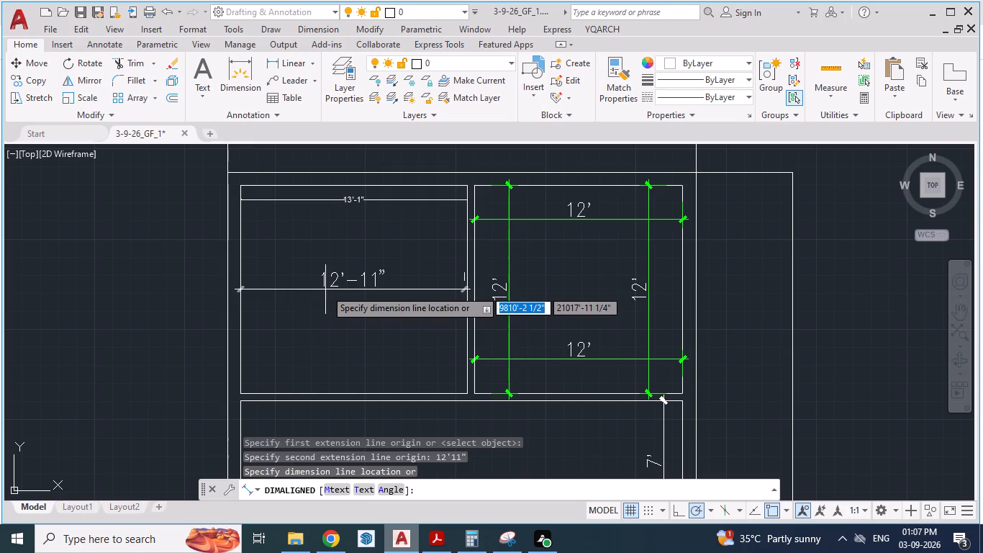
click(307, 264)
scroll(423, 254, up, 3)
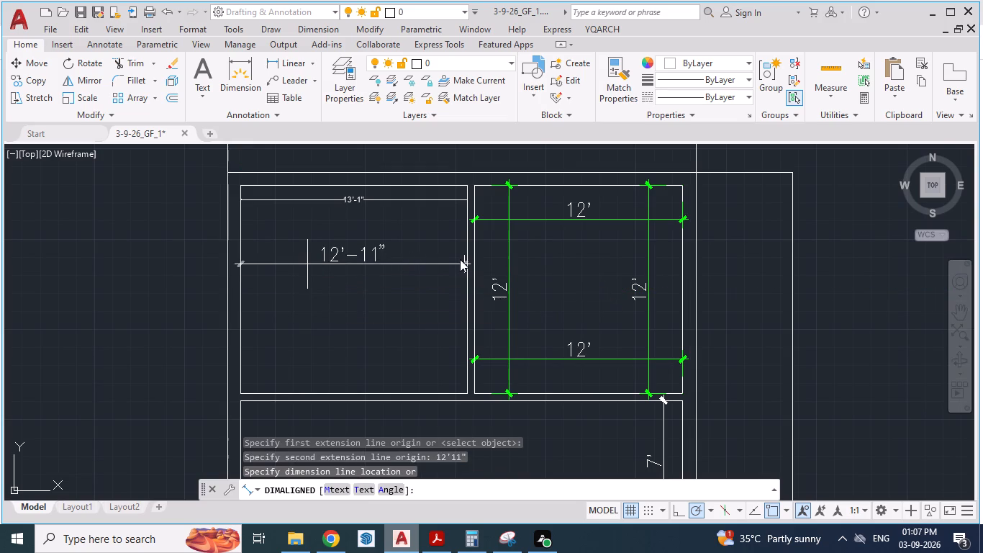
scroll(467, 269, up, 2)
key(Escape)
key(Escape)
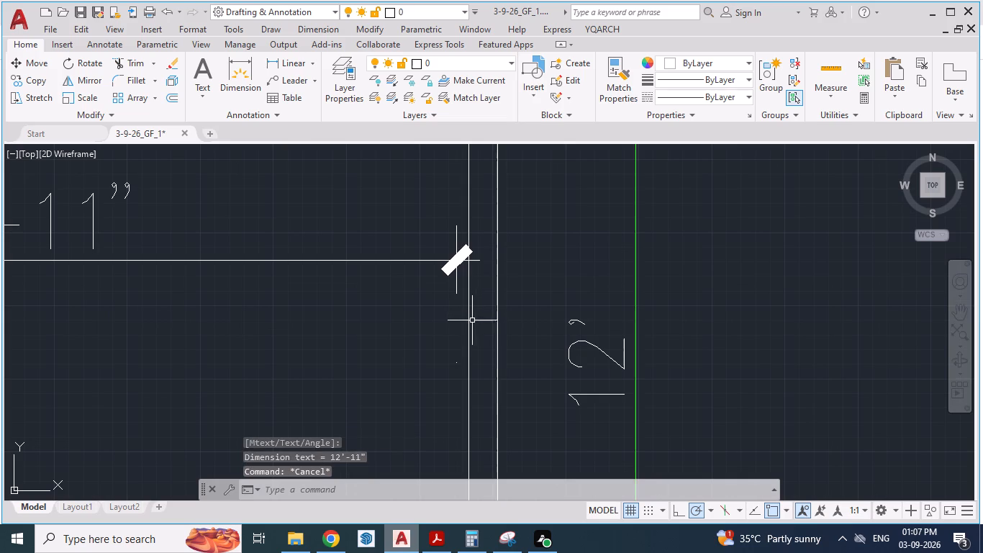
Move Bedroom 1's partition wall line to the endpoint of the 12'-11" dimension.
click(468, 320)
key(m)
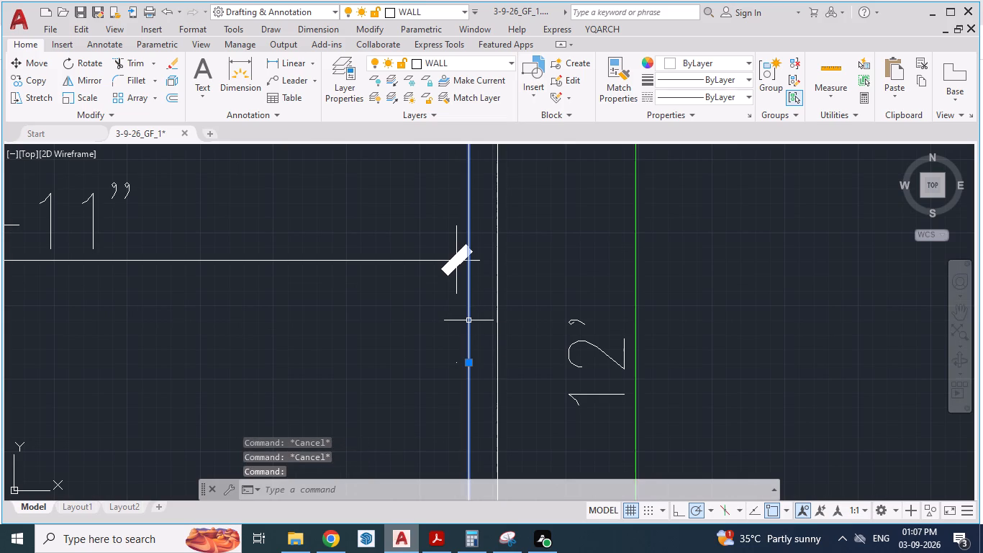
key(Return)
scroll(484, 276, up, 3)
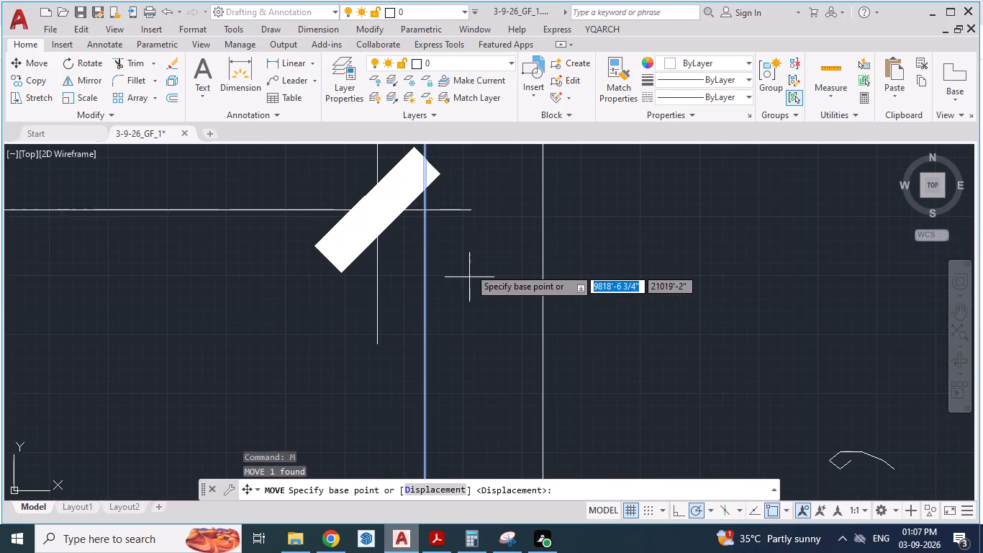
drag(427, 211, 393, 217)
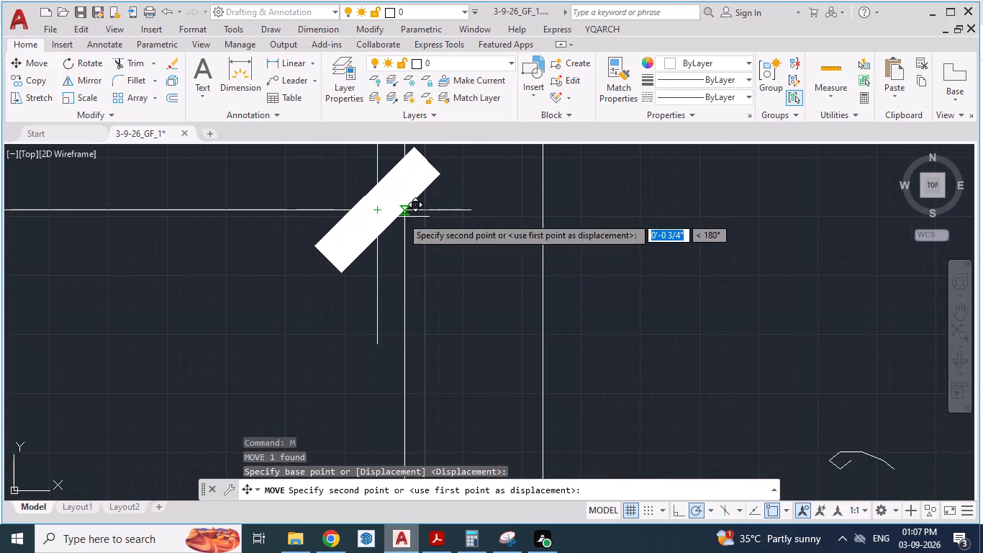
drag(393, 217, 375, 216)
click(375, 216)
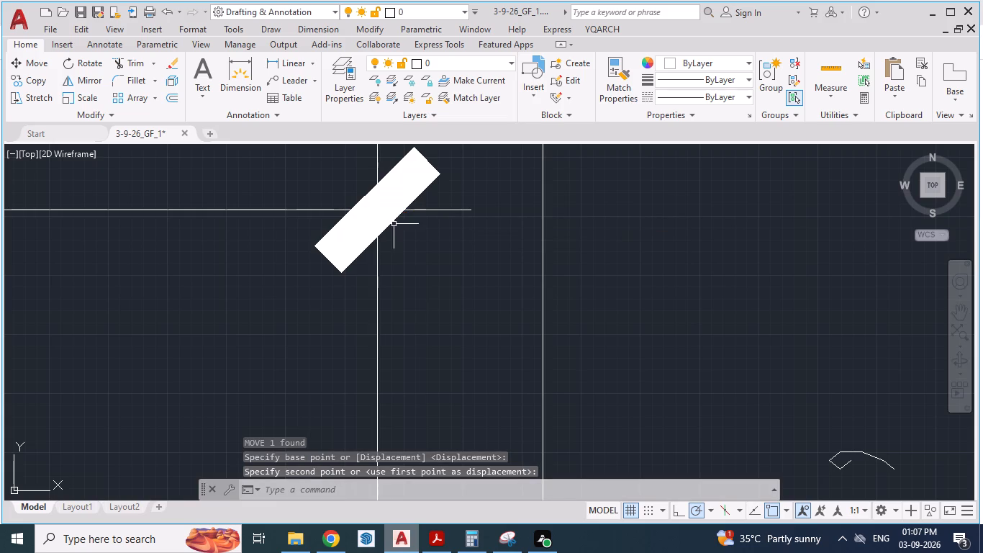
scroll(457, 238, down, 7)
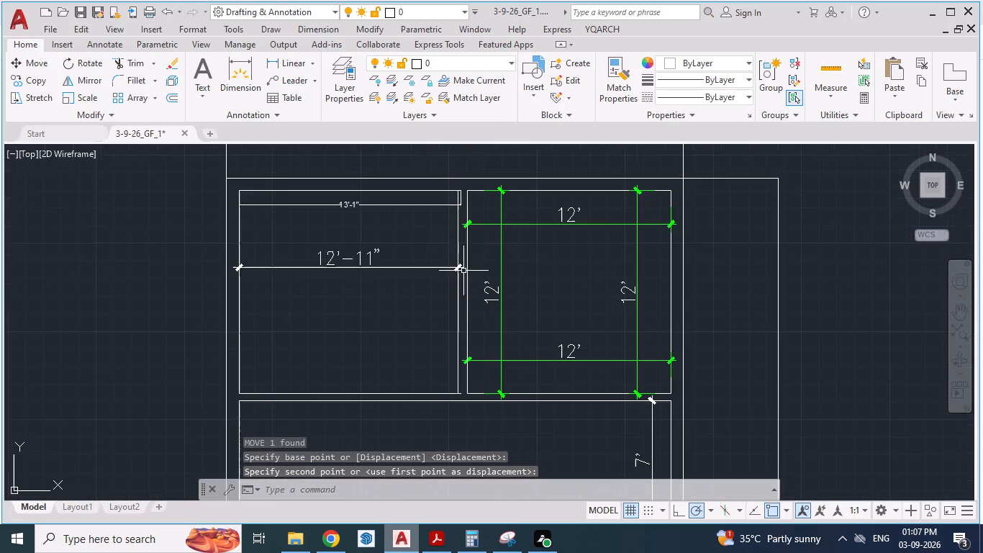
Add an aligned dimension for the thickness of the partition wall between Bedroom 1 and Bedroom 2.
scroll(447, 185, up, 2)
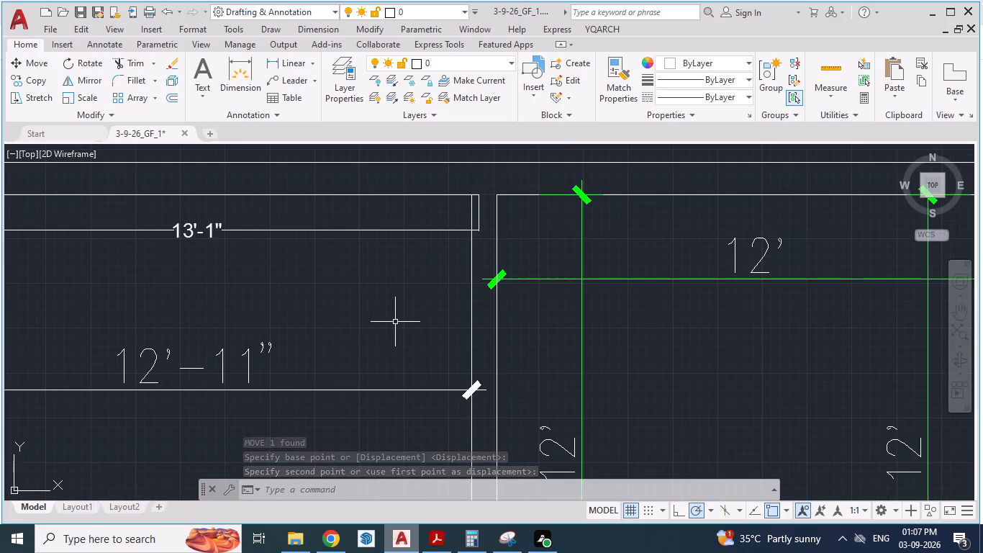
text(DA)
key(Return)
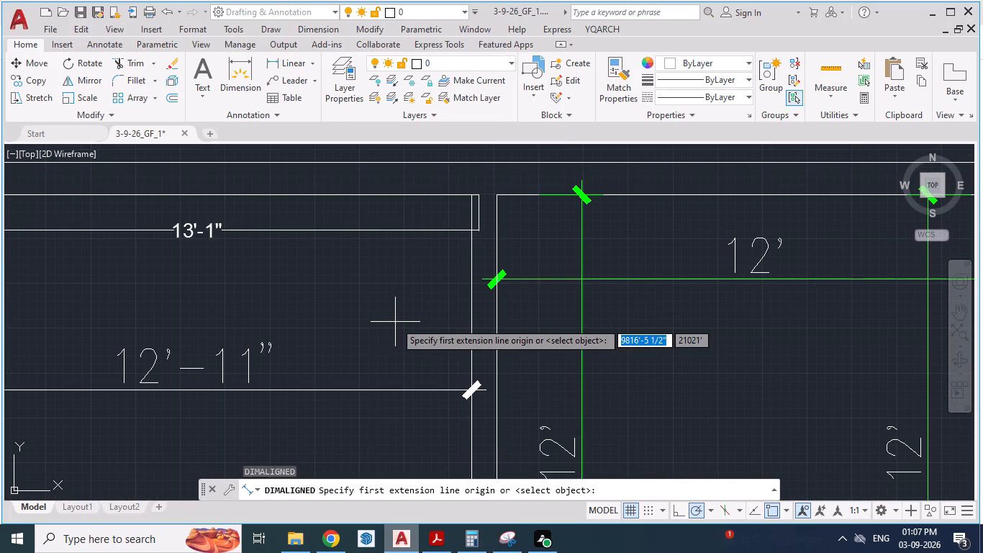
click(471, 324)
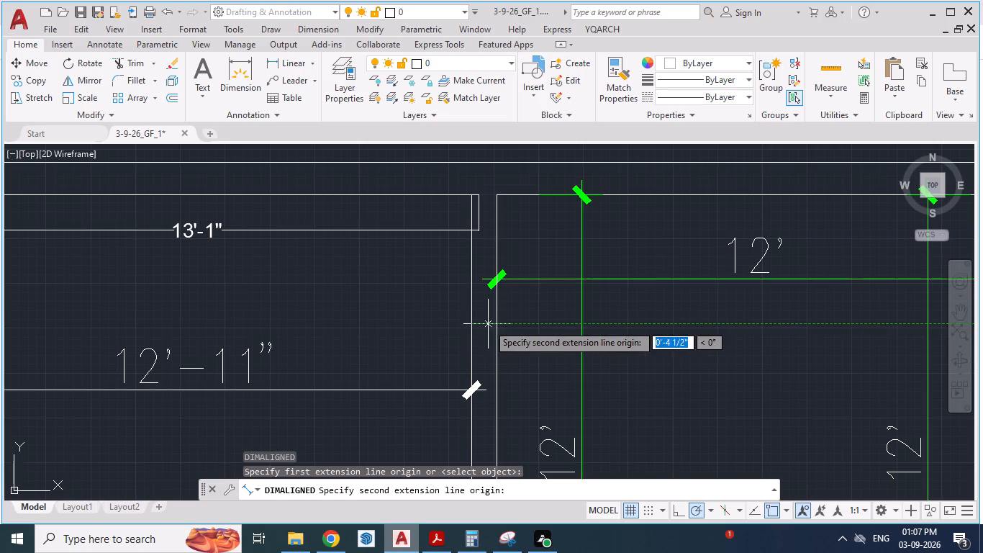
click(497, 323)
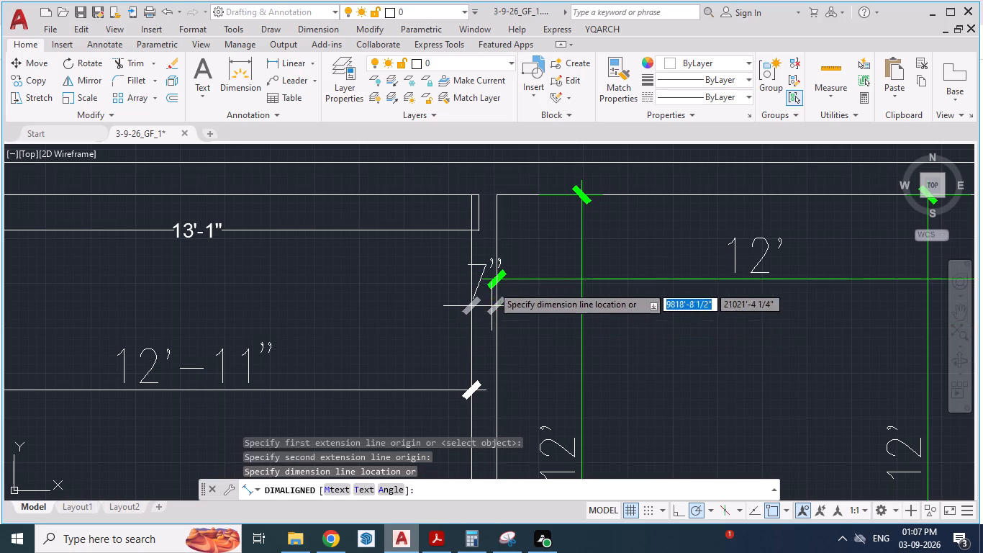
click(500, 341)
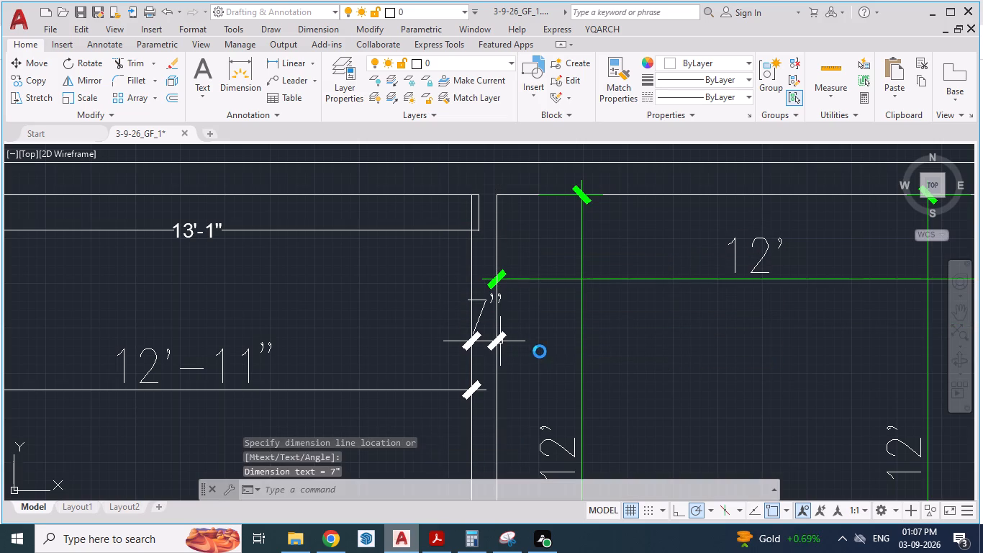
key(Escape)
Delete the old 13'-1" width dimension in Bedroom 1.
scroll(545, 331, down, 1)
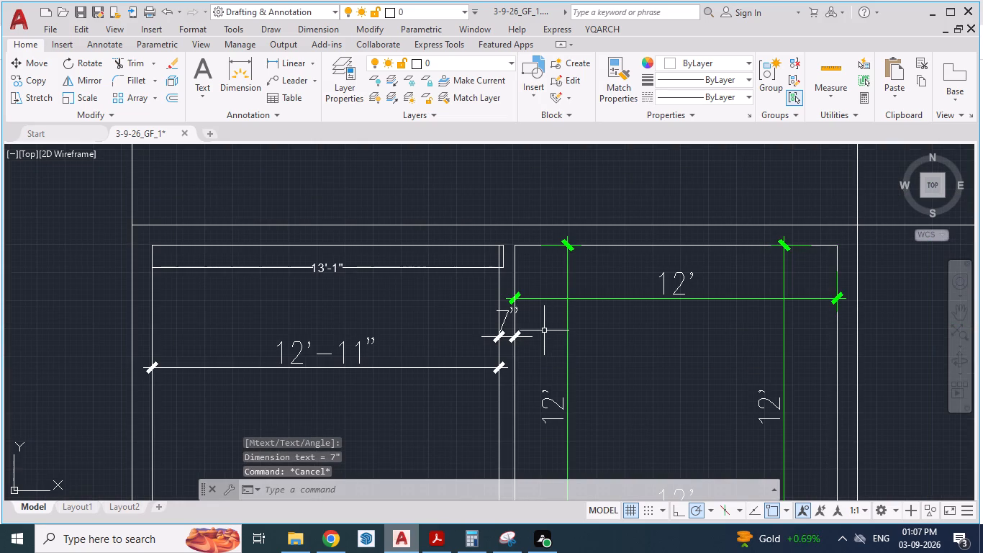
click(357, 267)
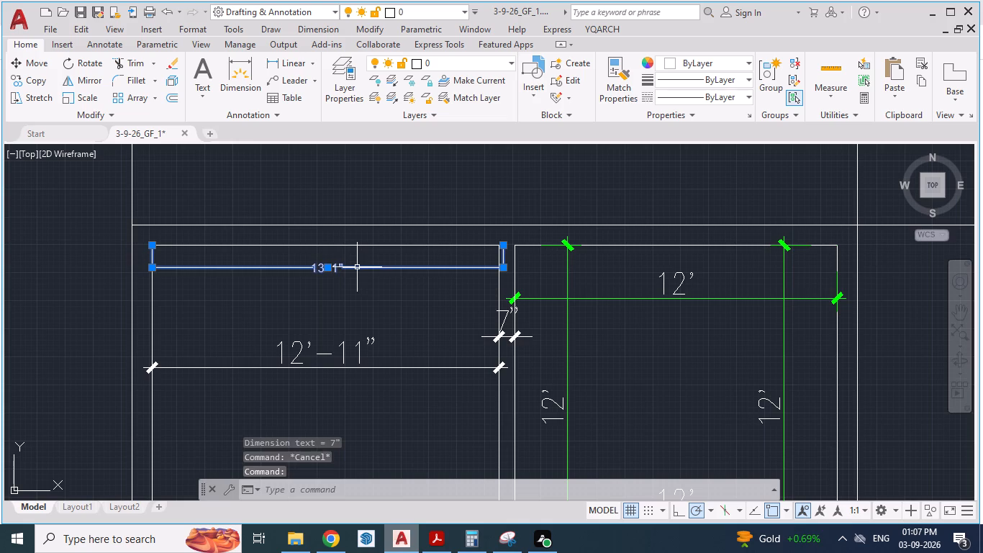
key(Delete)
Trim the ends of Bedroom 1's upper and lower wall lines that extend past the moved partition wall line.
scroll(350, 239, down, 1)
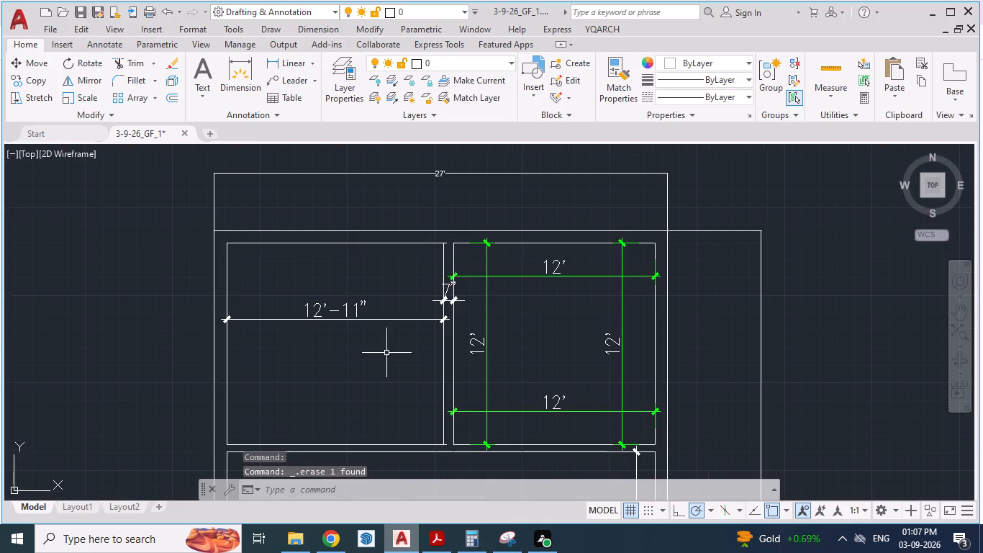
scroll(427, 435, up, 2)
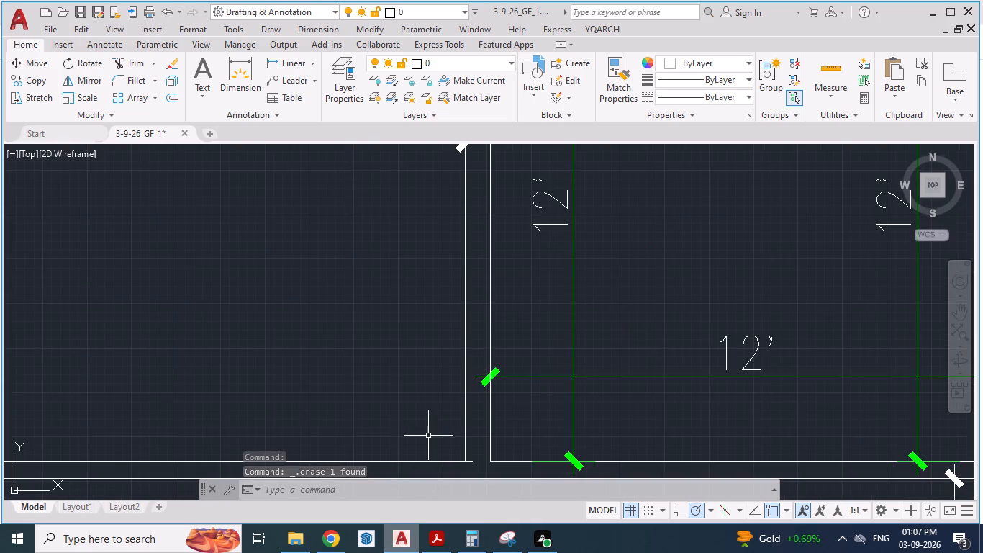
scroll(418, 356, down, 2)
scroll(430, 428, up, 3)
key(t)
key(r)
key(Return)
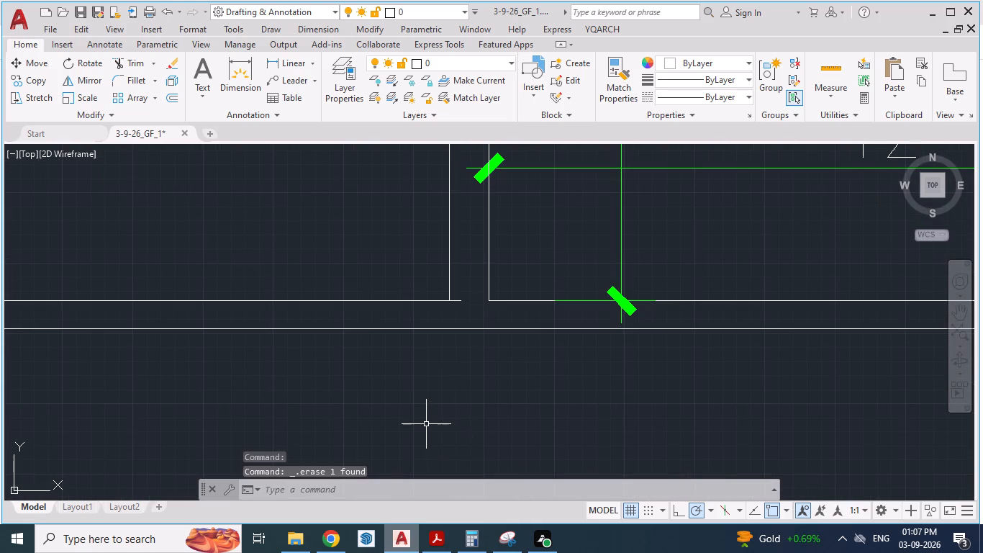
click(457, 301)
scroll(457, 330, down, 3)
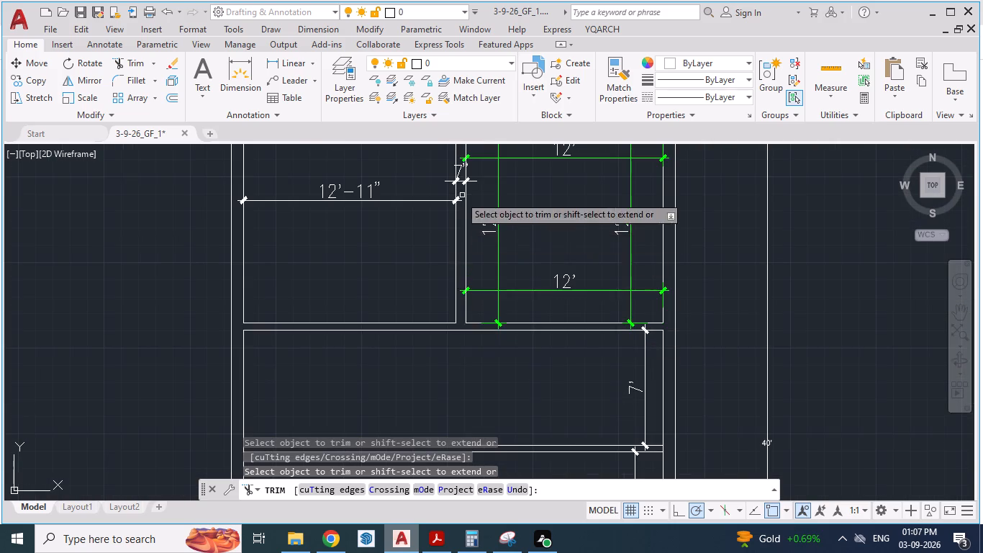
scroll(443, 247, down, 1)
scroll(453, 163, up, 3)
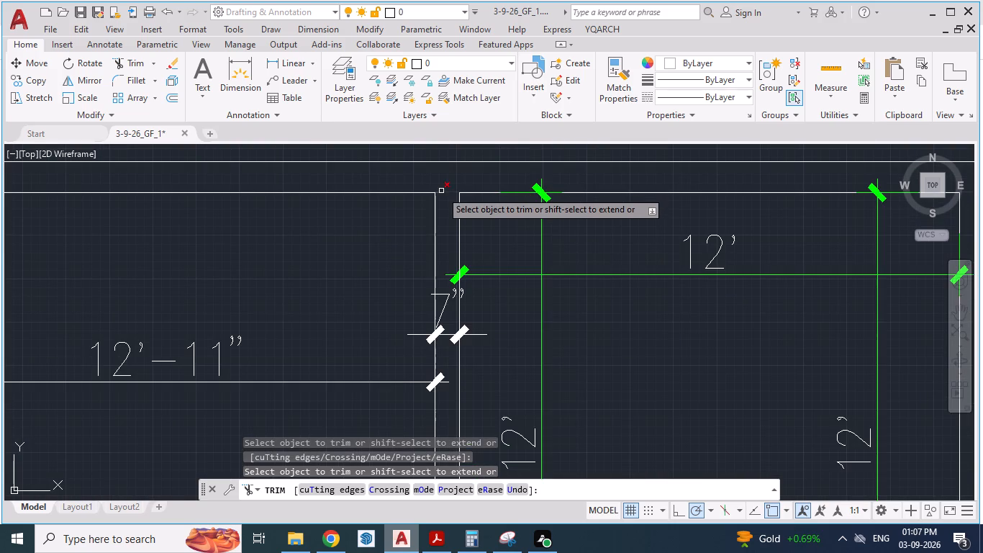
click(441, 191)
scroll(441, 191, down, 2)
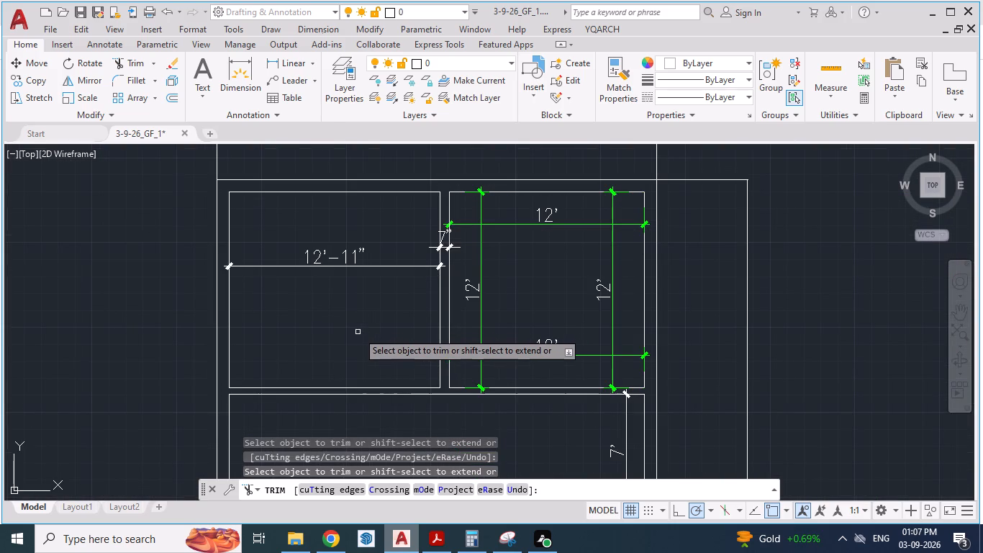
Compare the drafted bedroom, living, kitchen and dining walls in AutoCAD with the reference floor plan PDF in Acrobat.
key(alt+Tab)
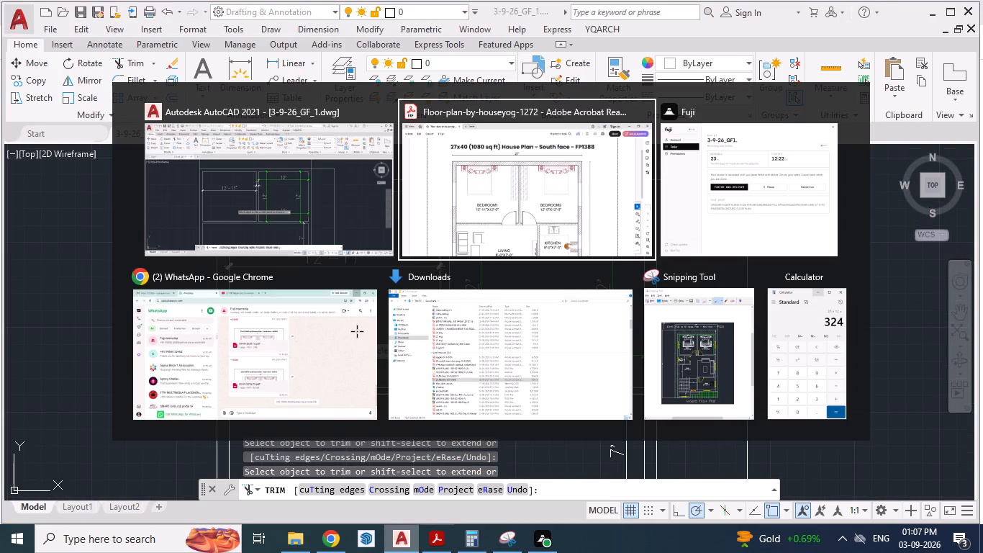
scroll(358, 311, down, 1)
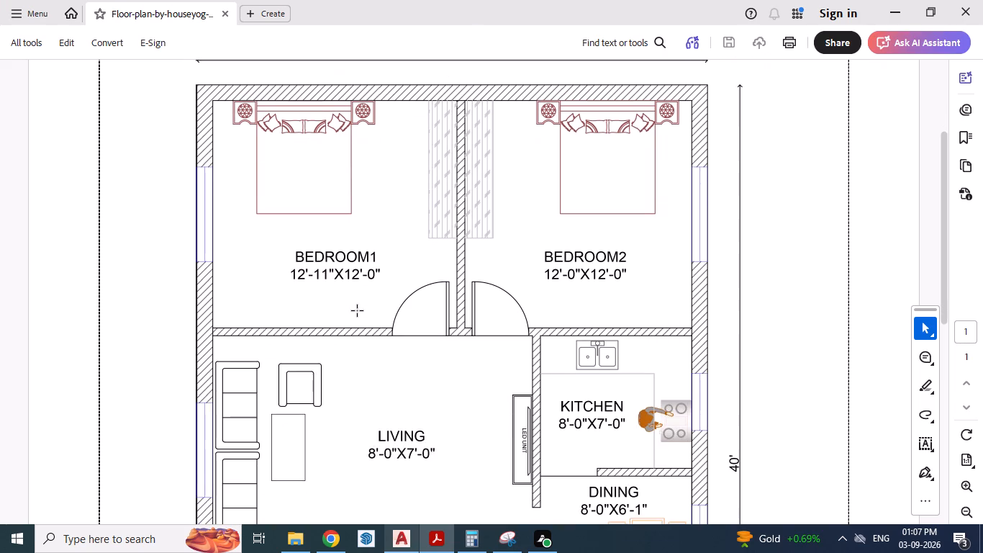
key(alt+Tab)
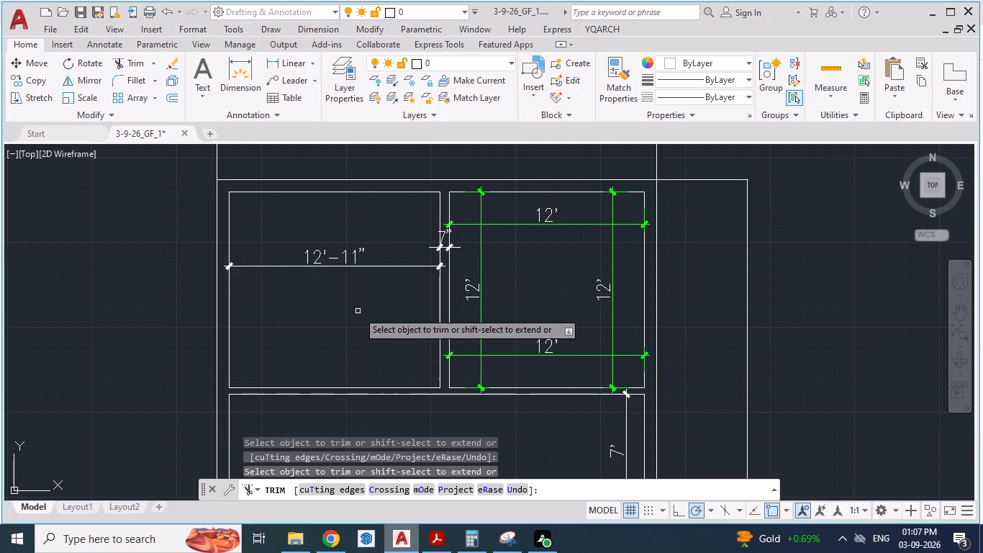
scroll(358, 311, down, 1)
scroll(458, 265, down, 1)
scroll(437, 335, up, 1)
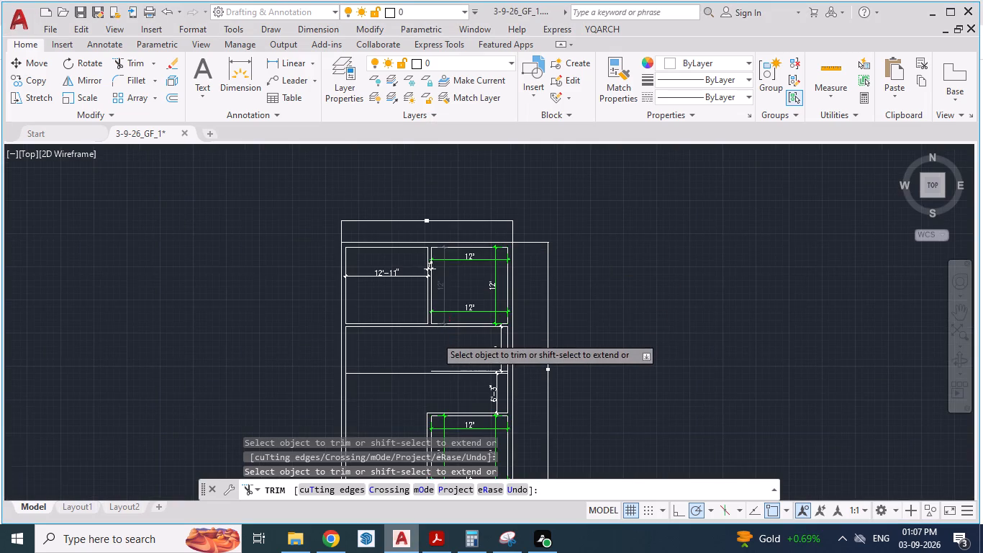
scroll(435, 336, up, 1)
key(alt+Tab)
scroll(432, 298, down, 2)
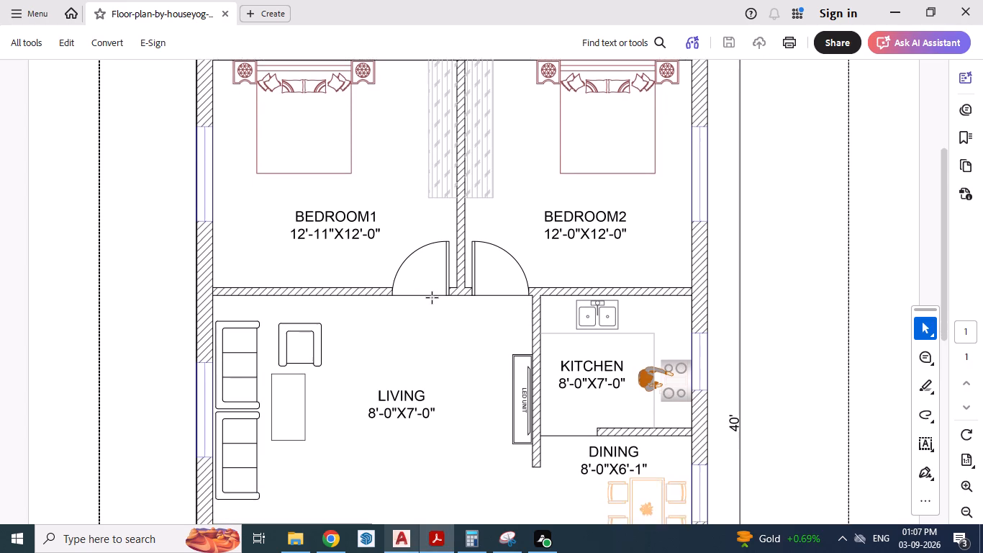
scroll(432, 298, down, 2)
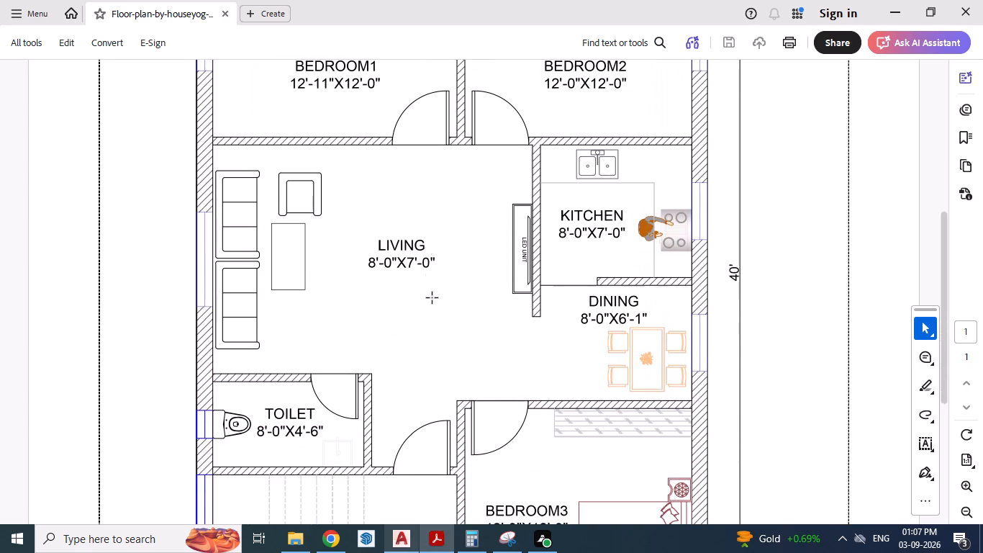
key(alt+Tab)
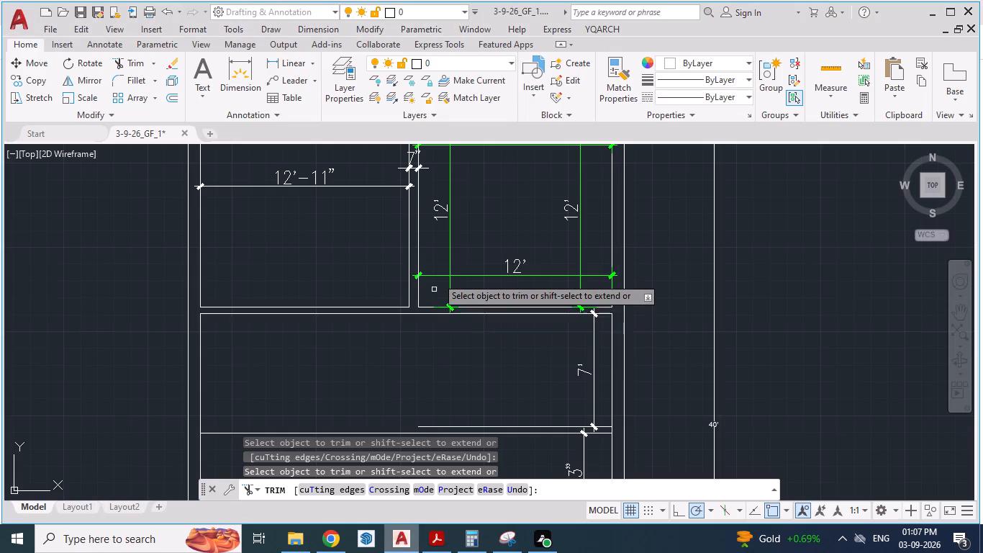
scroll(441, 266, down, 1)
key(alt+Tab)
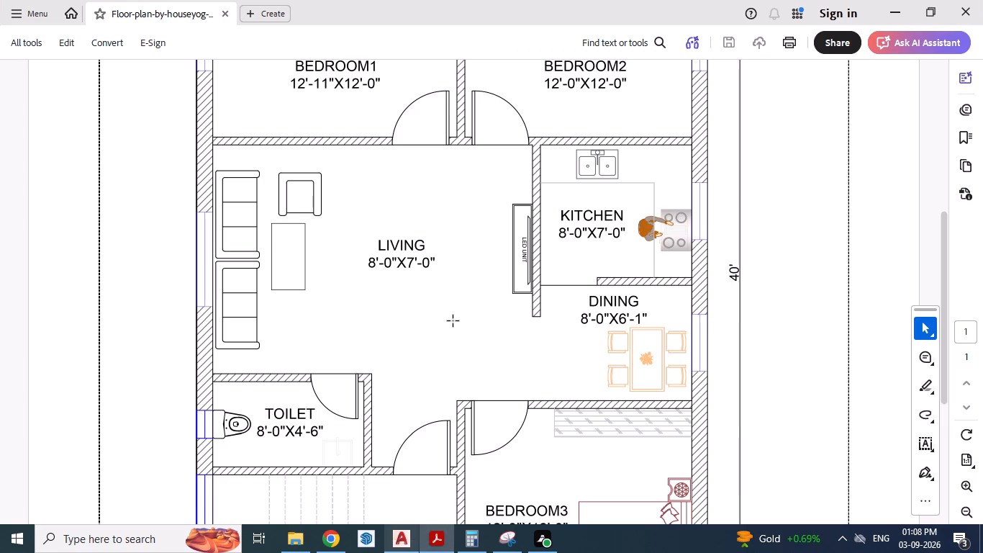
scroll(453, 321, up, 1)
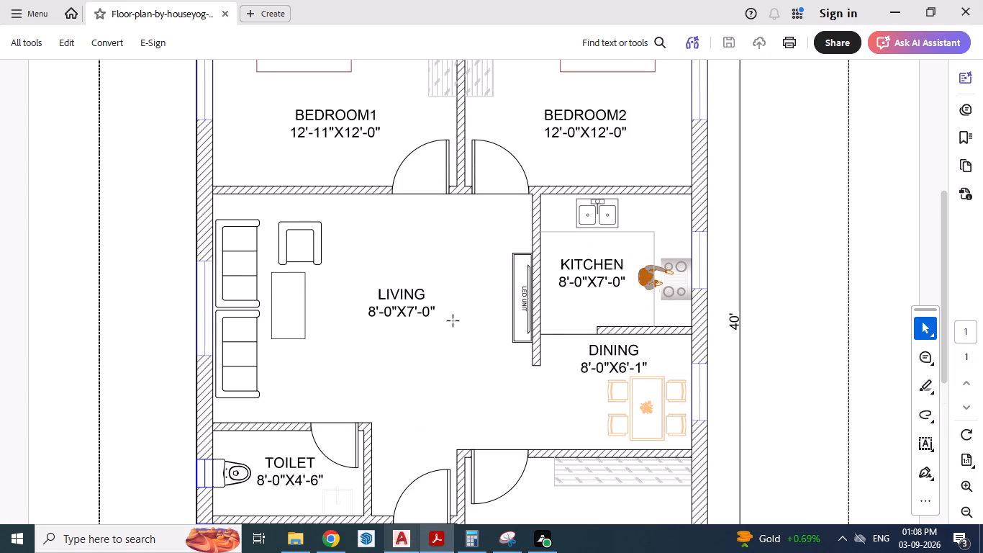
key(alt+Tab)
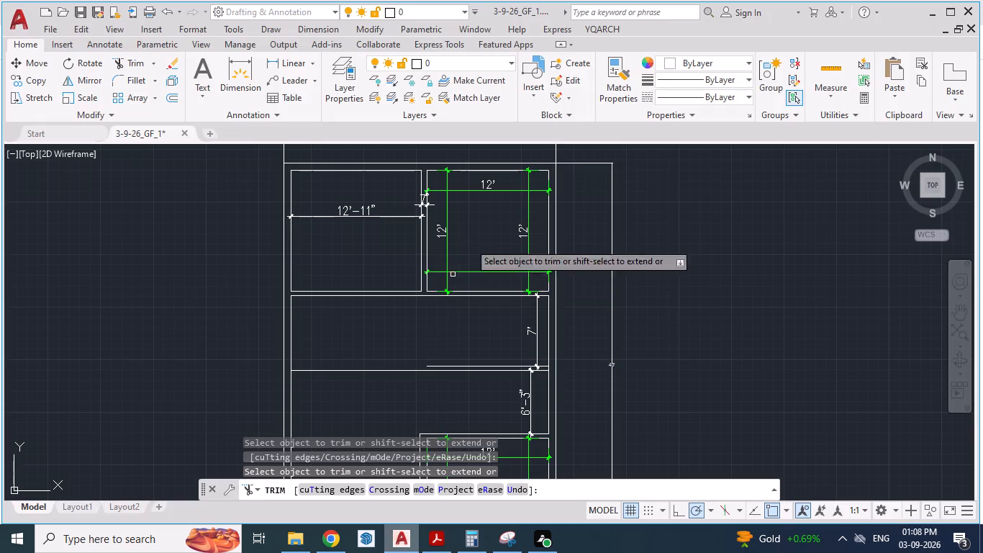
scroll(444, 324, down, 2)
scroll(448, 328, up, 3)
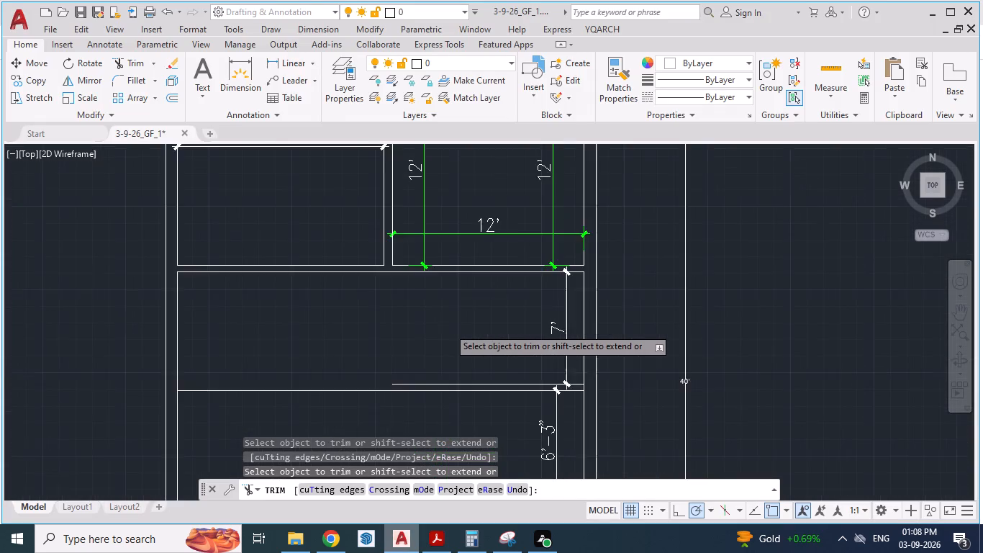
scroll(448, 328, down, 1)
middle_drag(448, 328, 439, 248)
scroll(417, 325, up, 1)
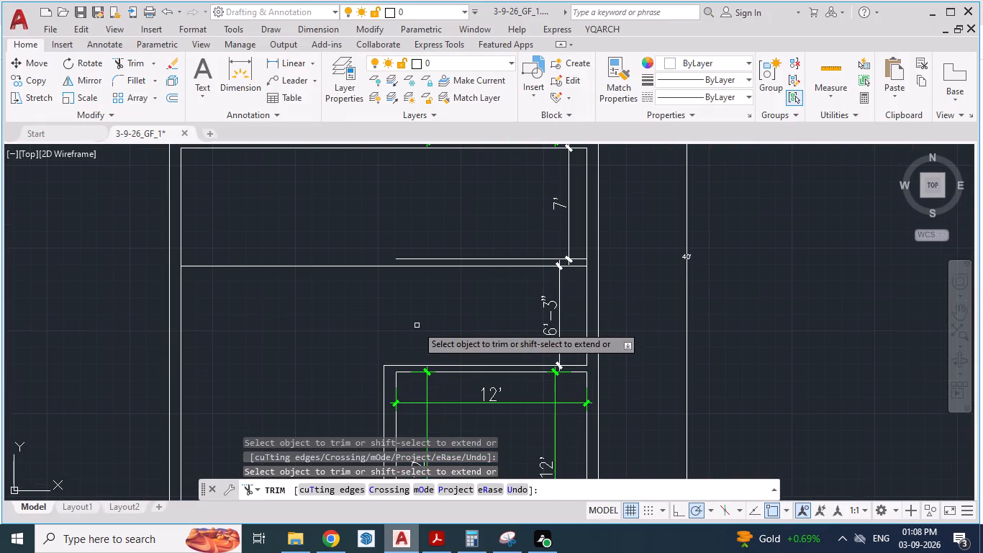
key(alt+Tab)
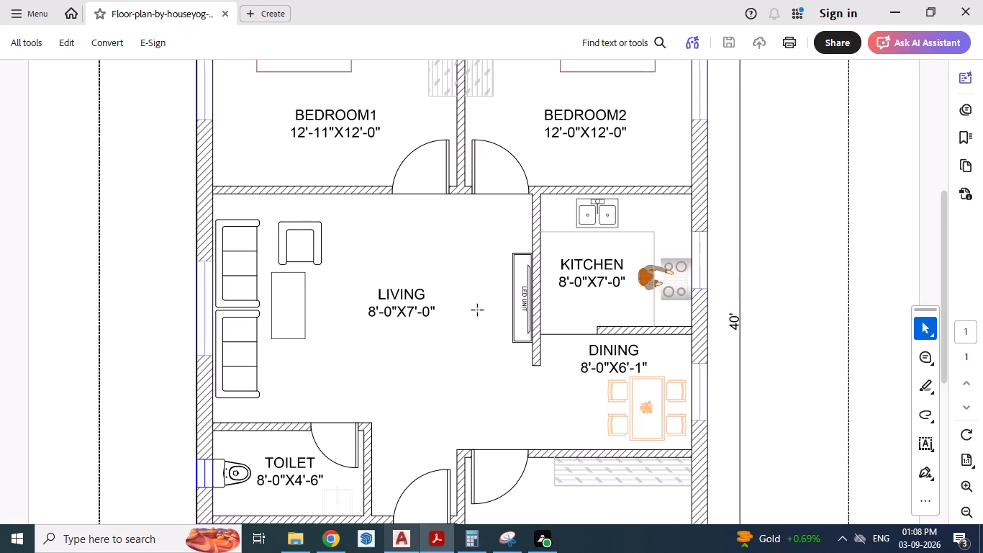
scroll(478, 310, down, 2)
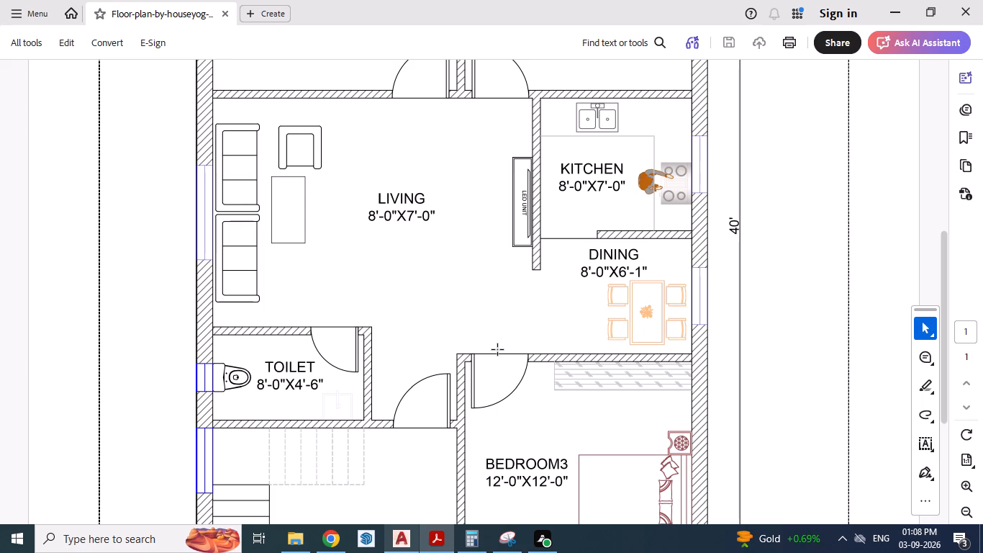
key(alt+Tab)
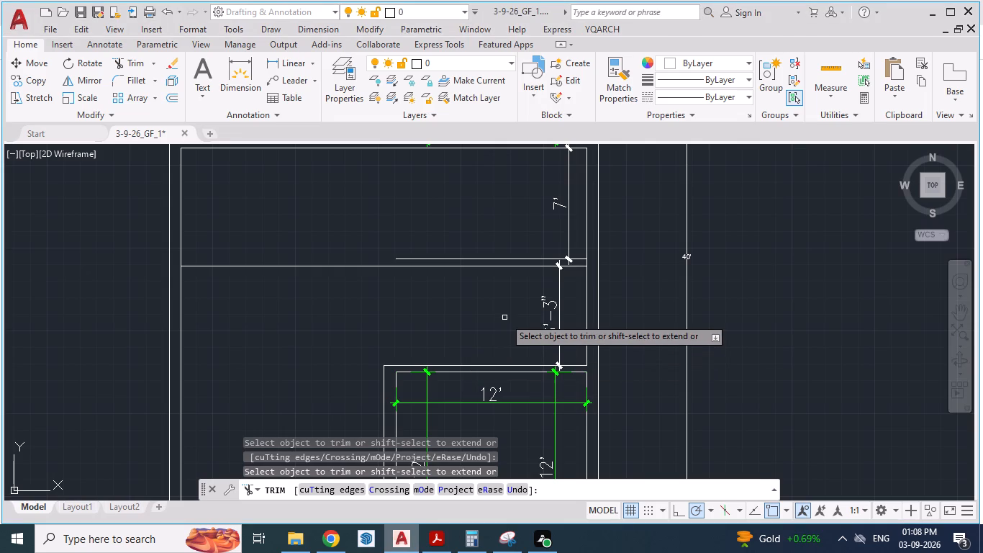
scroll(504, 318, up, 1)
scroll(504, 315, down, 1)
key(alt+Tab)
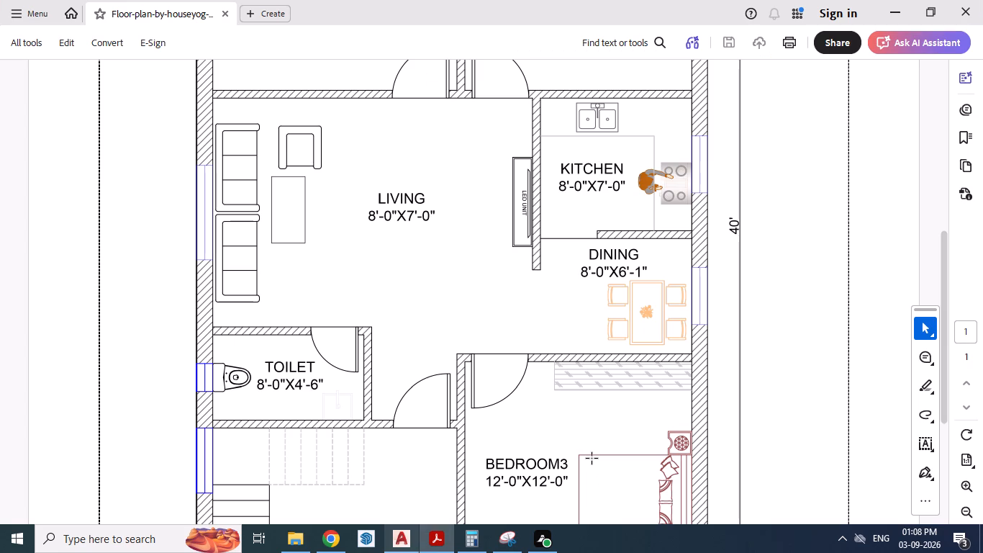
scroll(571, 403, up, 1)
key(alt+Tab)
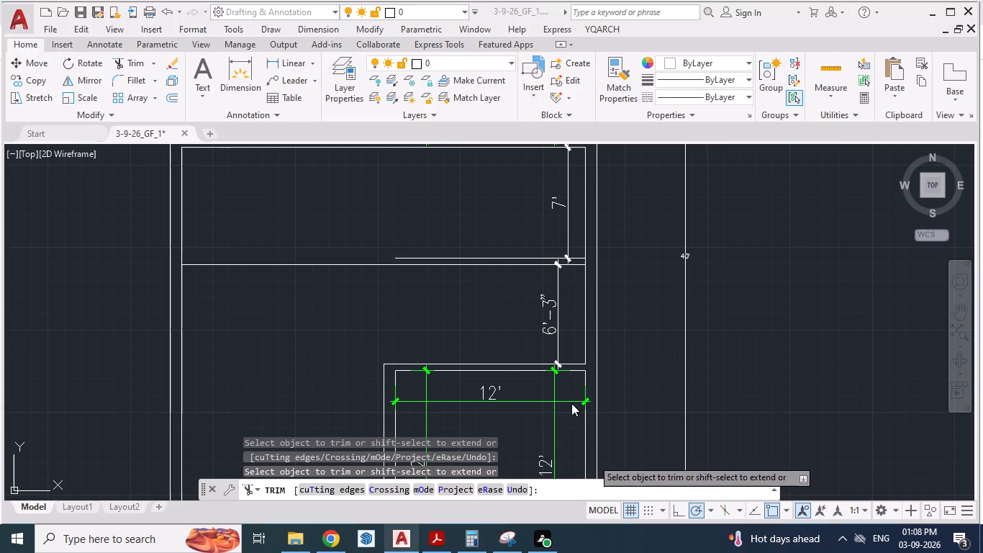
scroll(586, 302, down, 1)
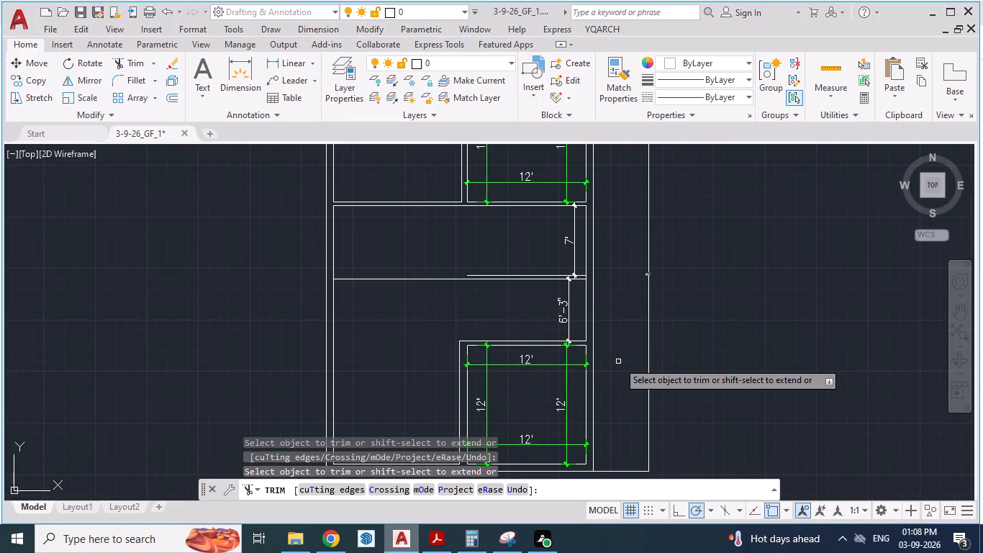
scroll(596, 241, up, 1)
key(alt+Tab)
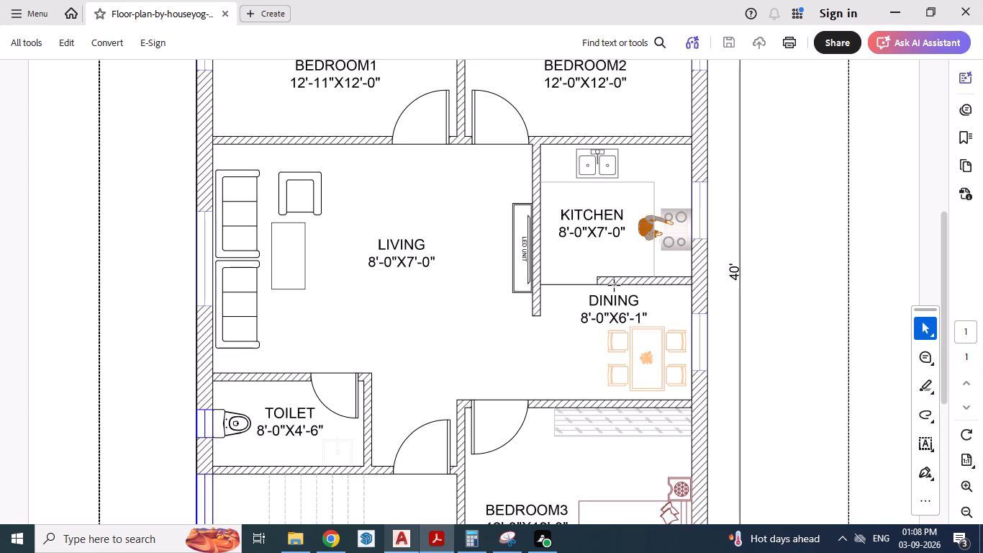
key(alt+Tab)
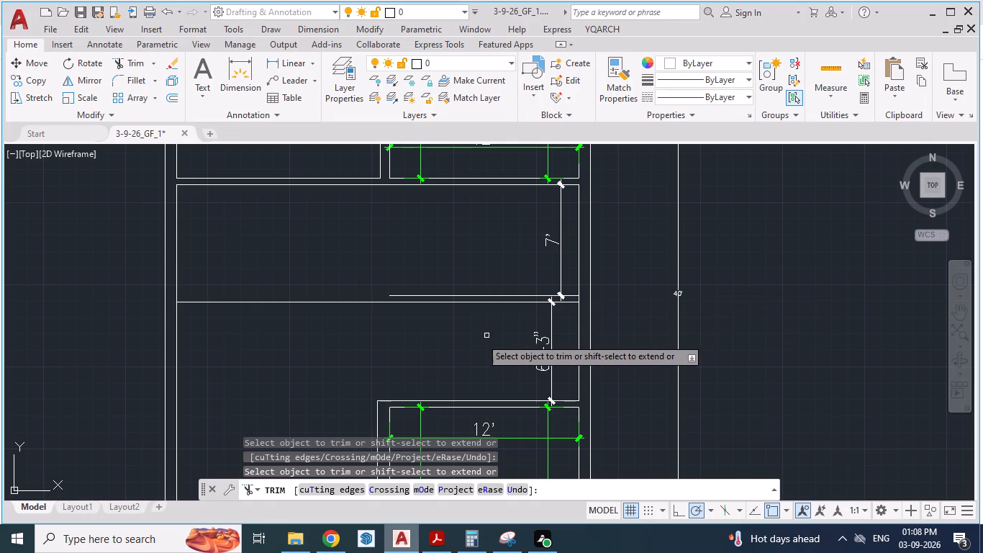
Offset the east exterior wall 8' inward with the YQArch wall offset, forming the partition between Living and the Kitchen and Dining.
text(WWT)
key(Escape)
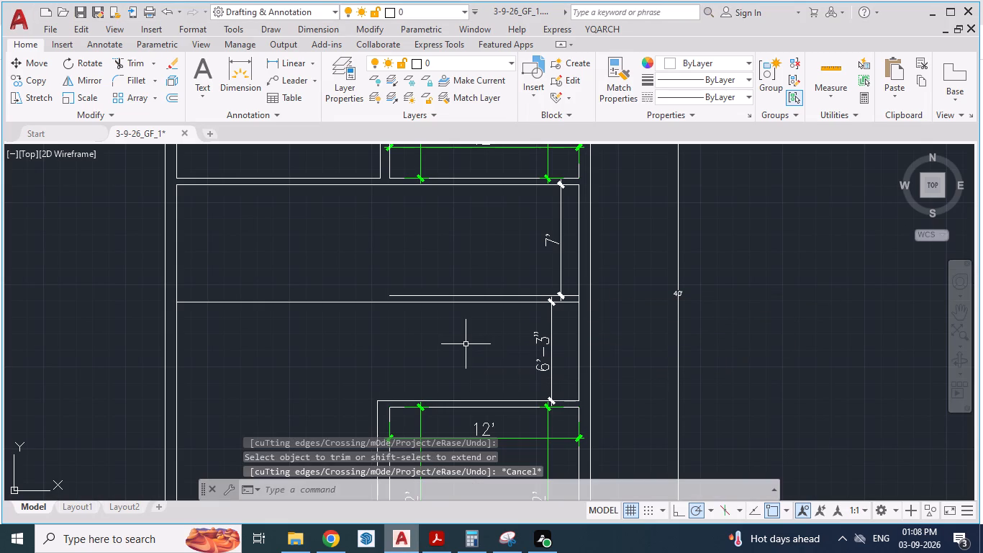
text(WWO)
key(Return)
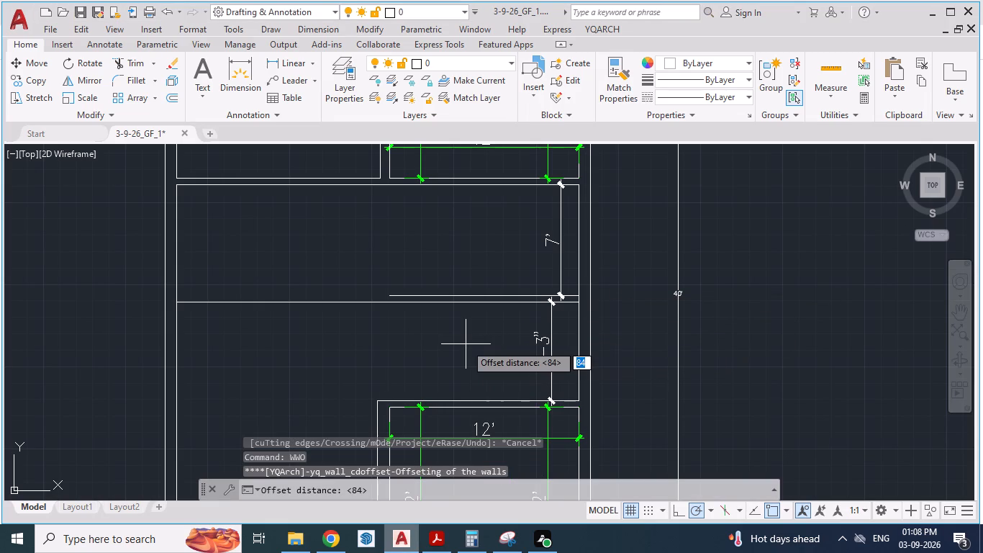
text(8')
key(Return)
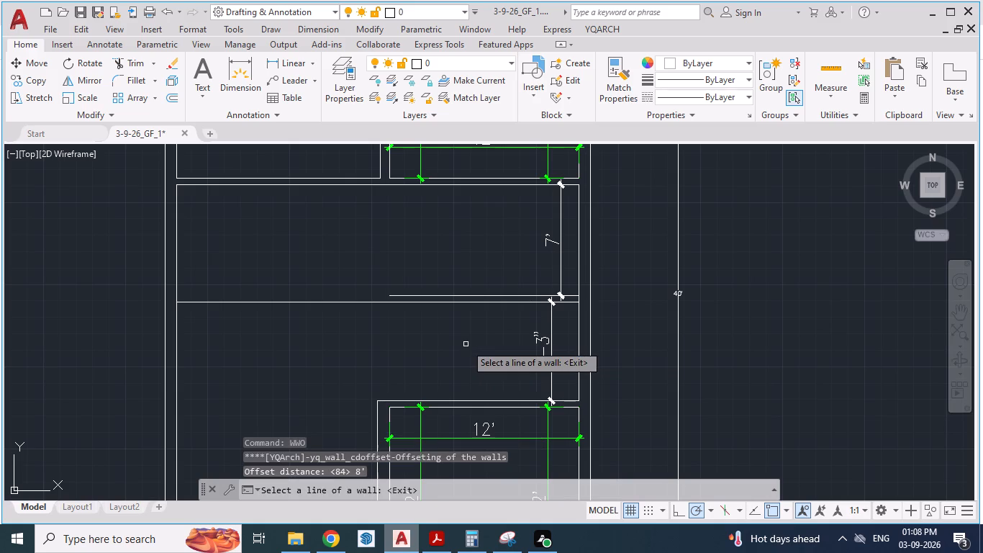
click(579, 241)
click(396, 253)
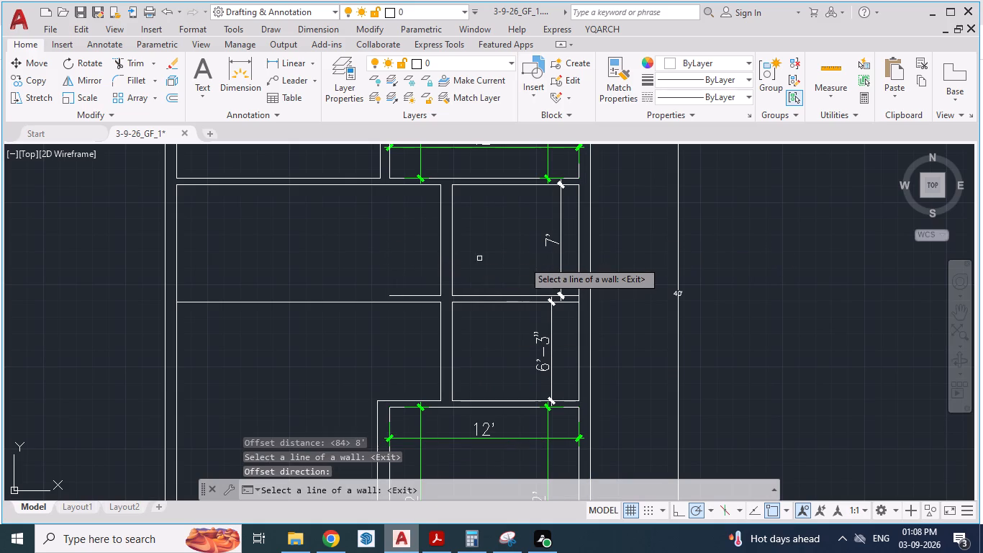
scroll(509, 269, down, 1)
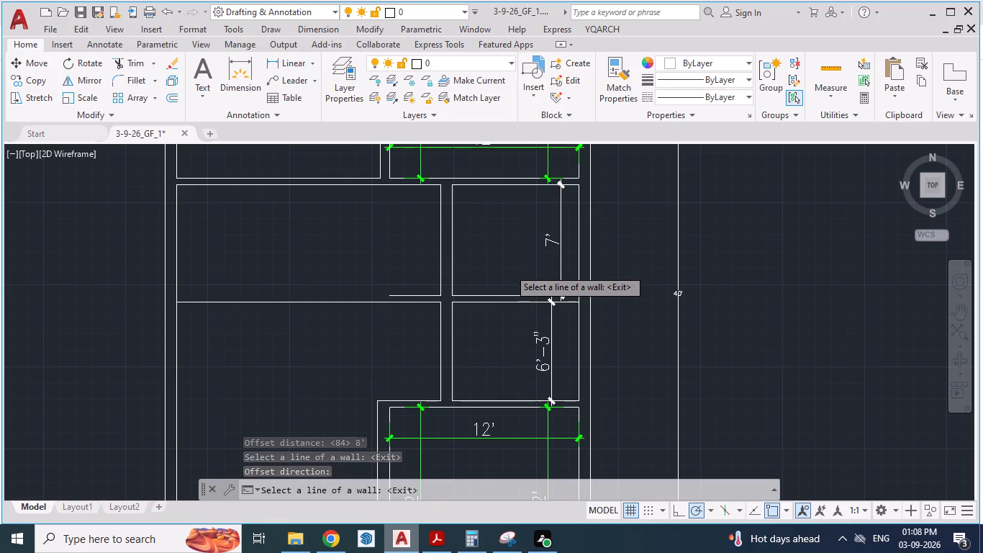
key(Escape)
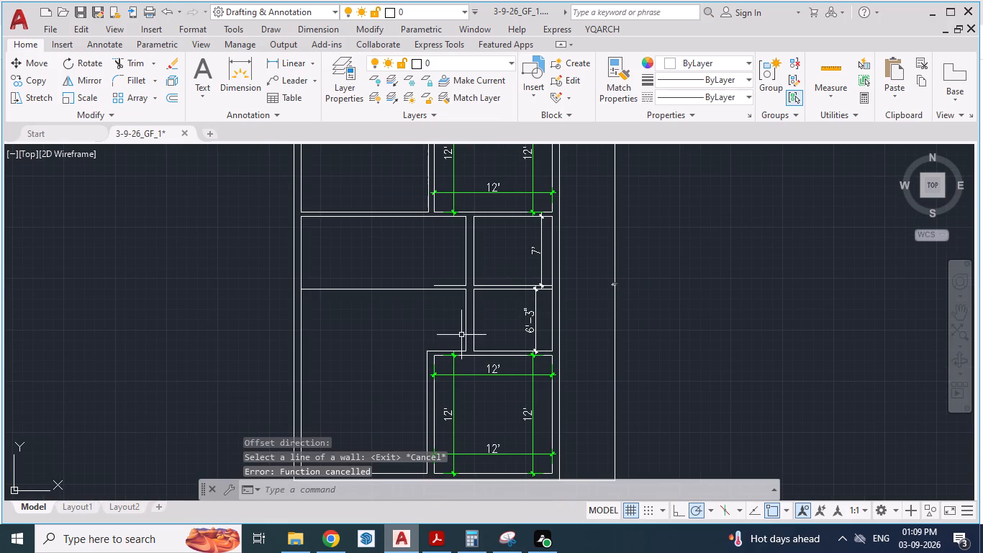
After checking the reference PDF, add an 8' horizontal aligned dimension in the Living room from the west wall's inner face.
click(436, 535)
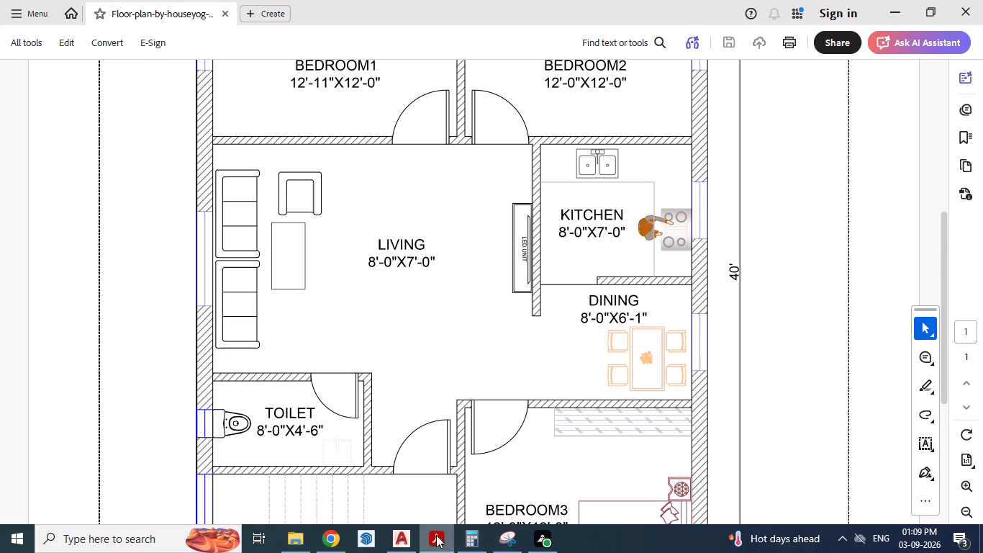
click(436, 535)
scroll(389, 251, up, 1)
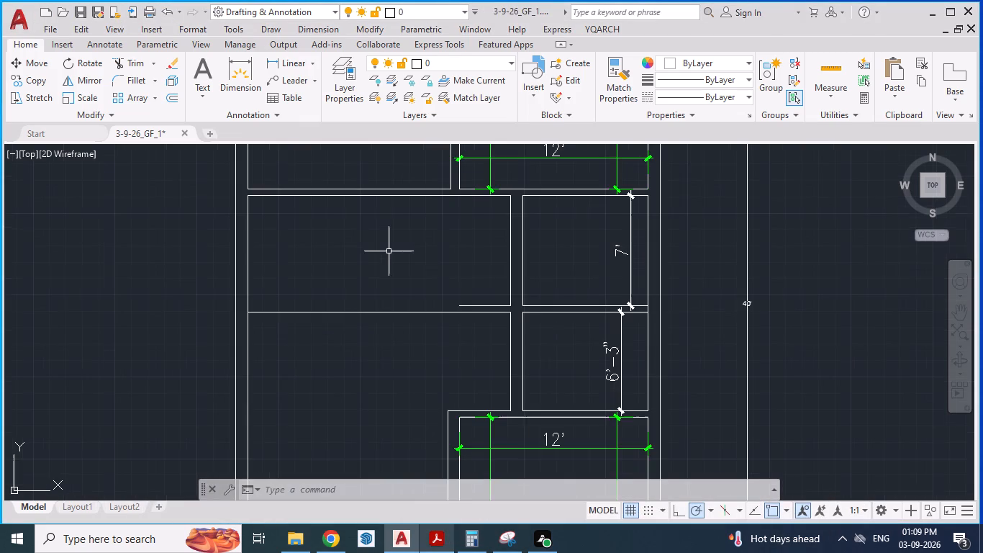
text(DA)
key(Return)
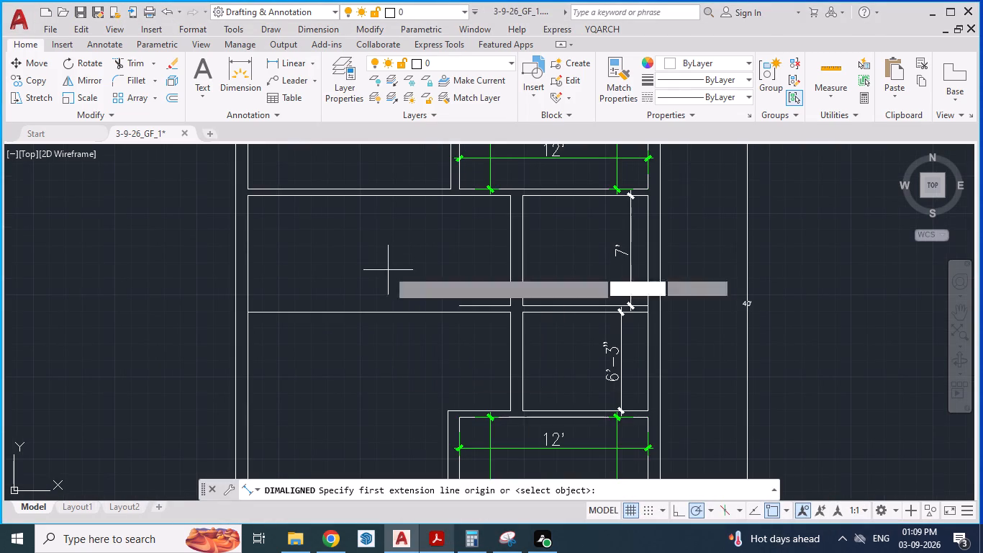
click(248, 245)
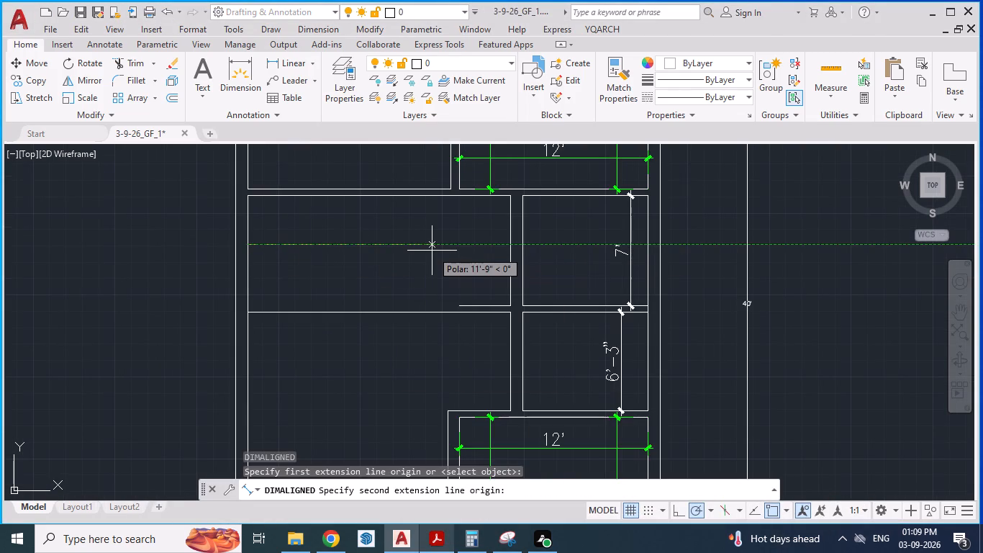
text(8')
key(Return)
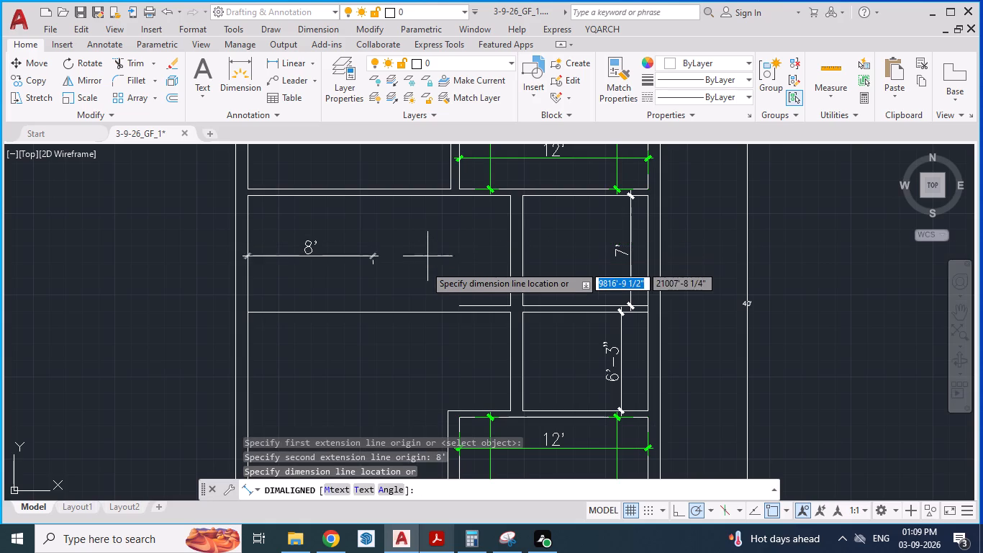
click(425, 272)
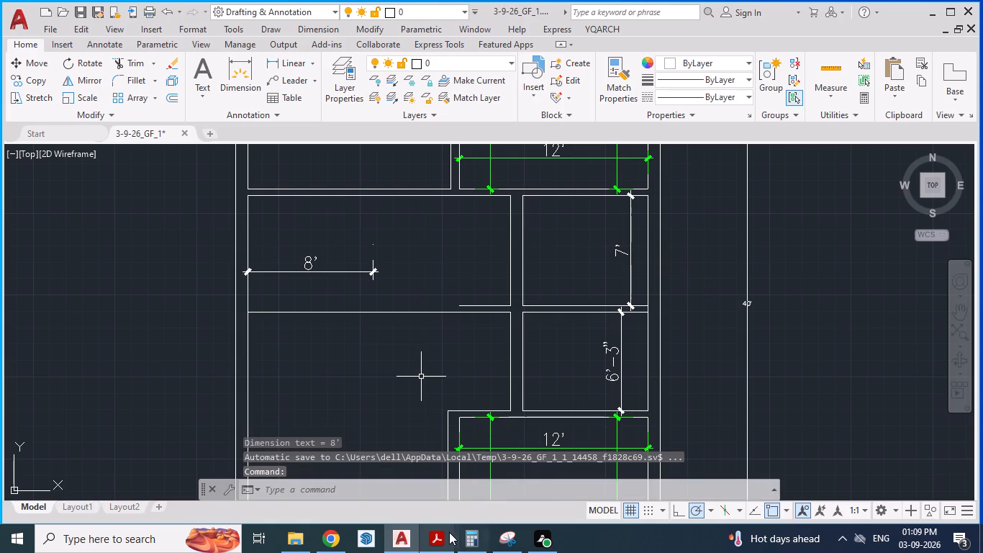
Switch to the reference floor plan PDF in Acrobat and examine the Living, Kitchen, Dining and Toilet layout against the surrounding bedrooms.
click(440, 535)
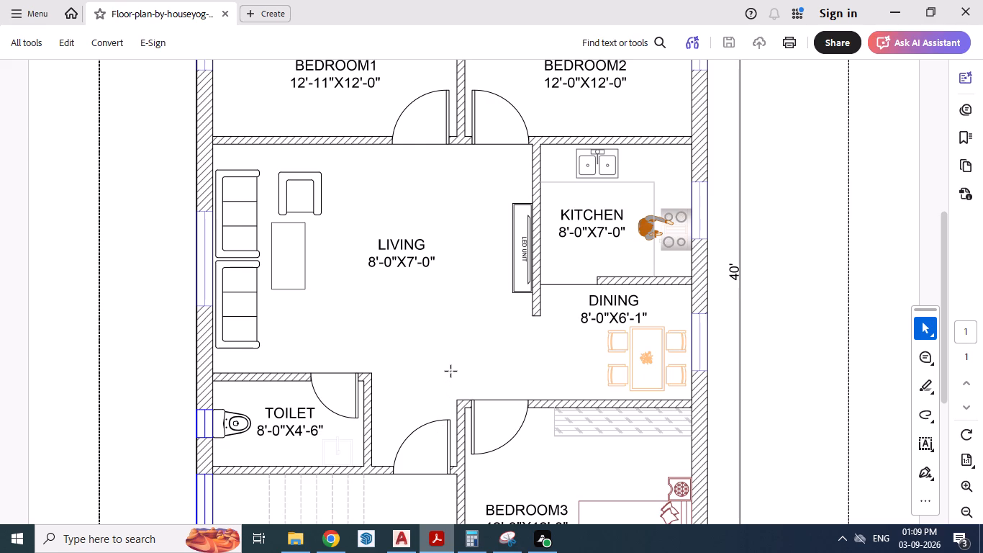
scroll(450, 349, down, 1)
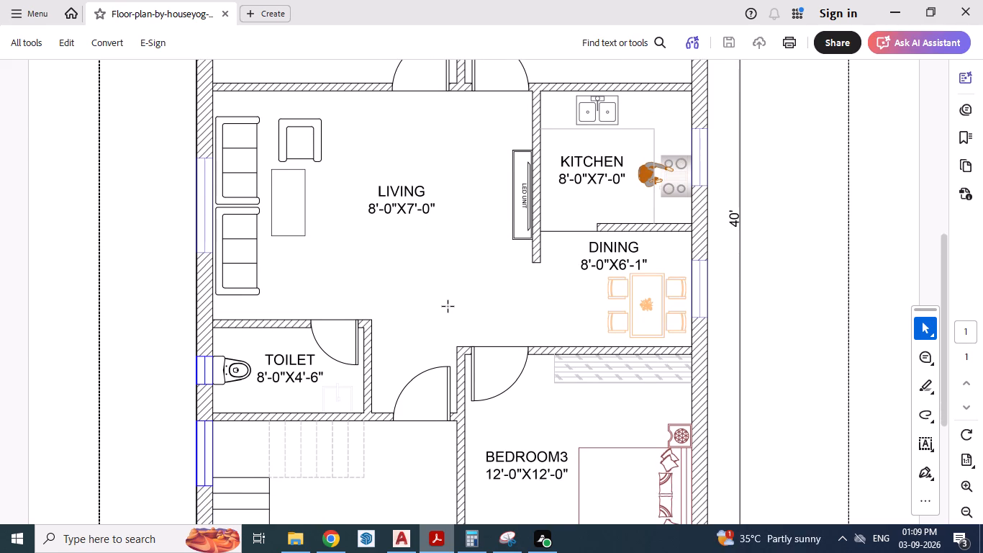
scroll(448, 307, up, 1)
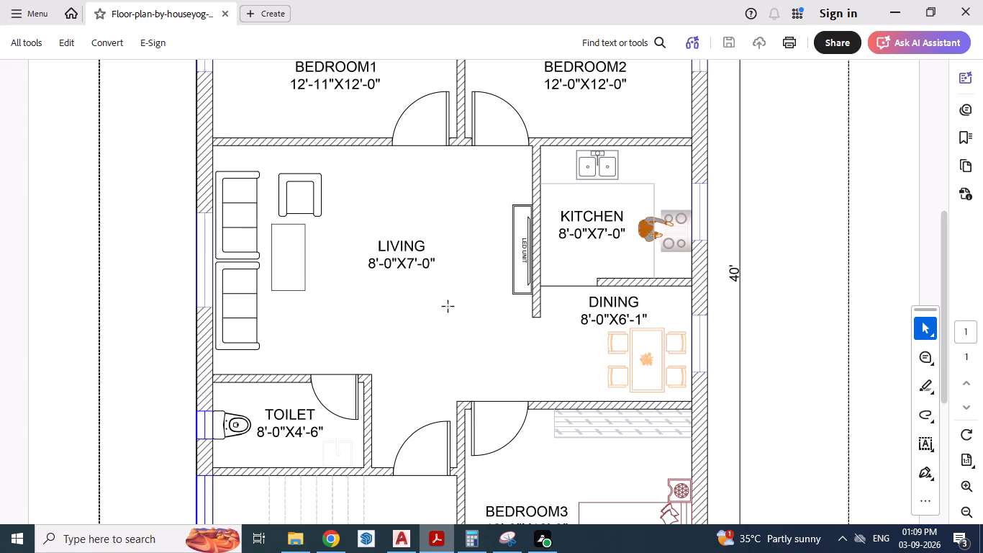
scroll(448, 307, down, 3)
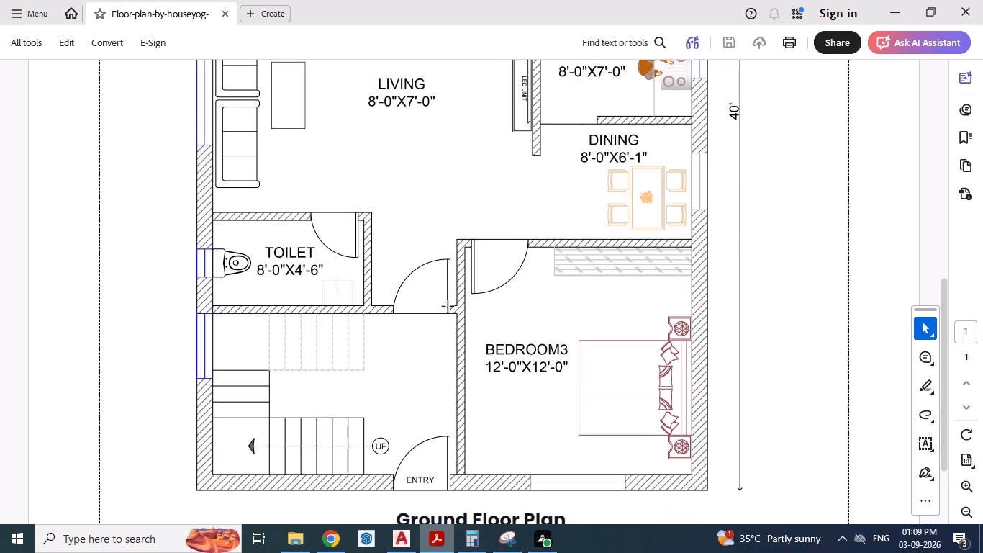
scroll(448, 307, up, 1)
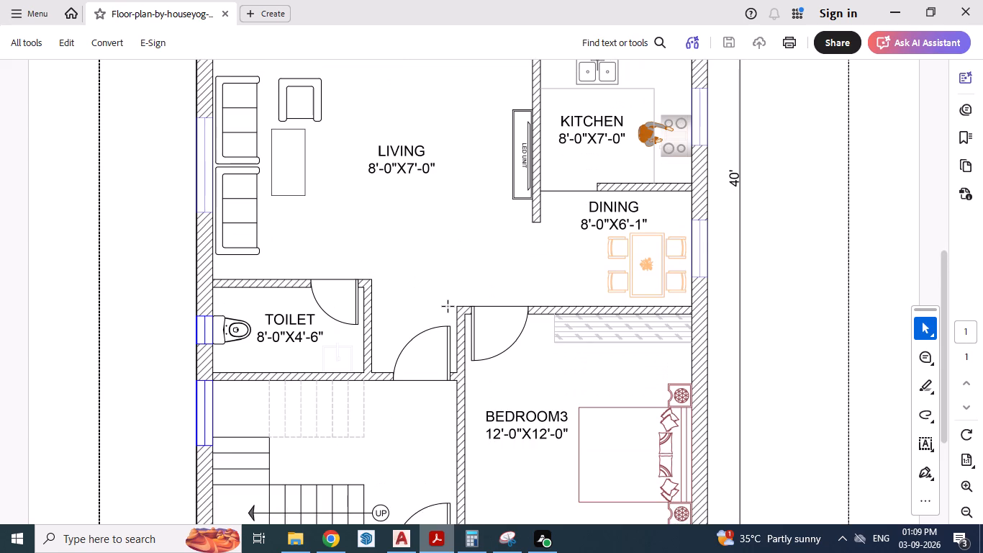
scroll(448, 307, up, 3)
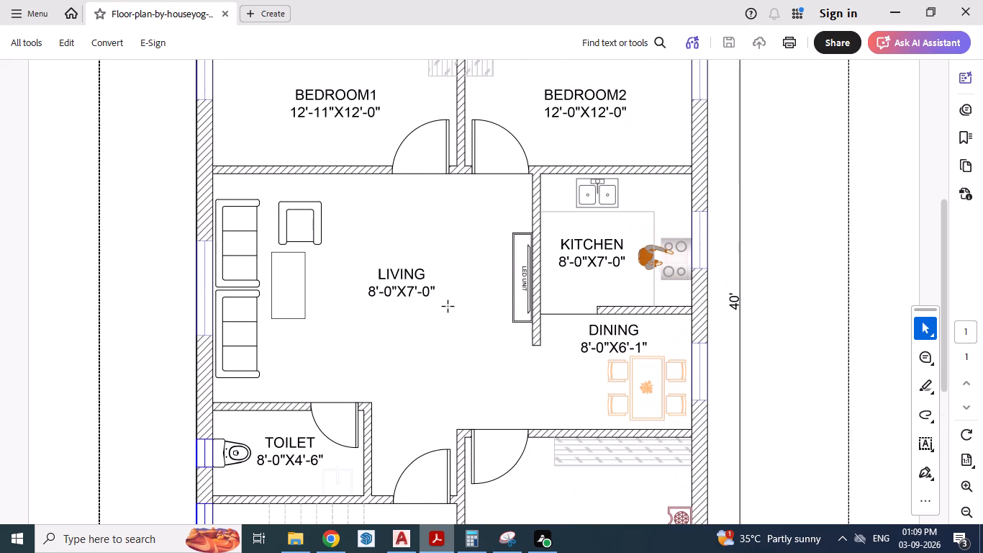
scroll(448, 307, up, 2)
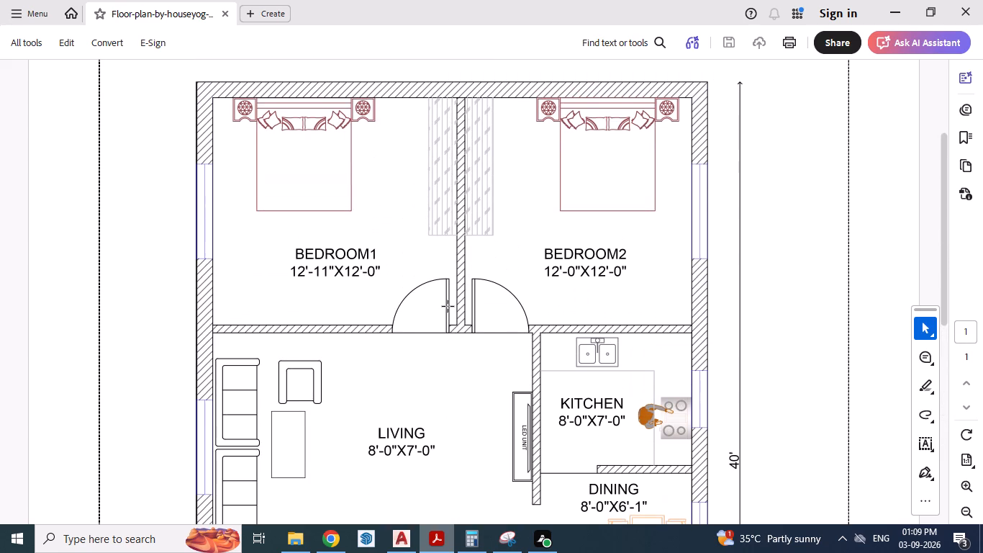
scroll(448, 307, down, 3)
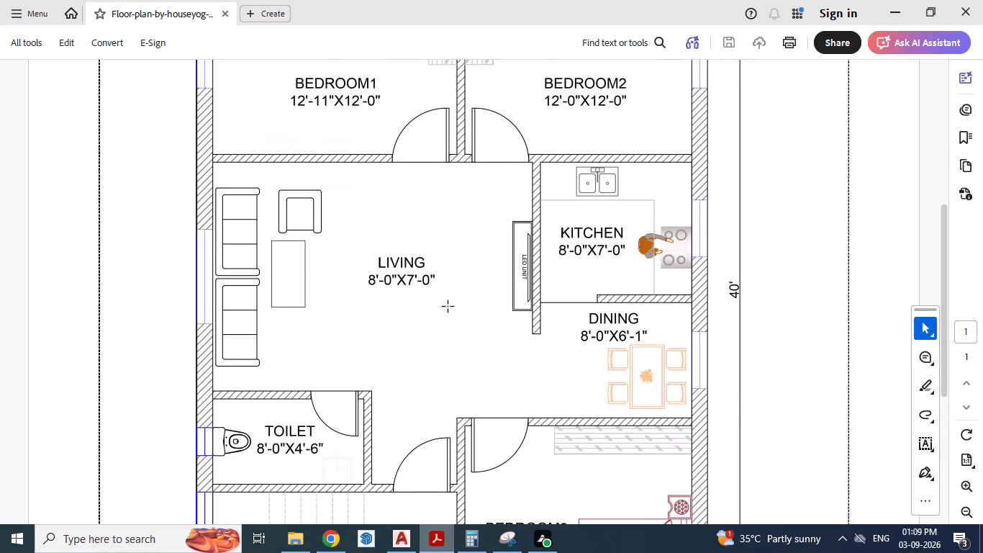
scroll(448, 307, down, 1)
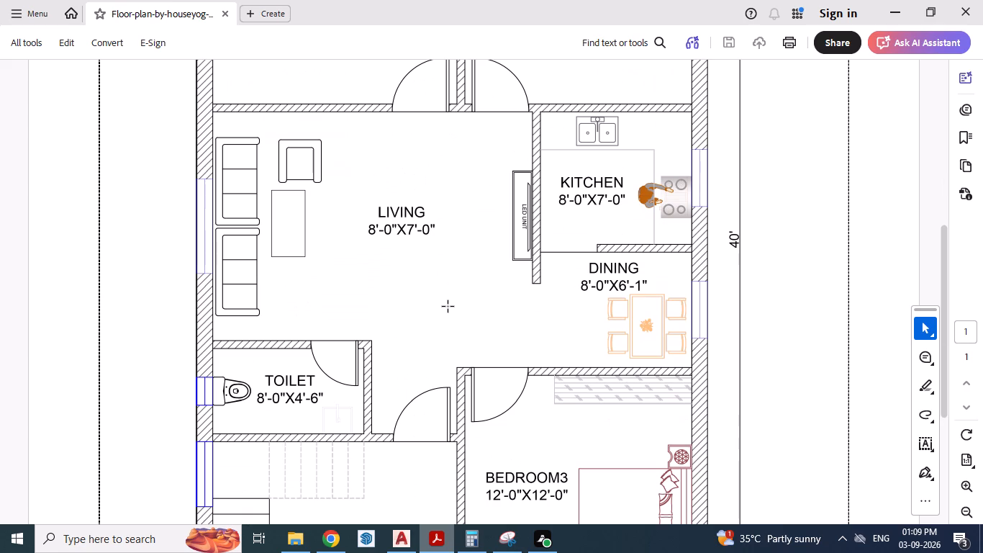
Back in the AutoCAD drawing, delete the horizontal 8' dimension in the Living room.
click(435, 538)
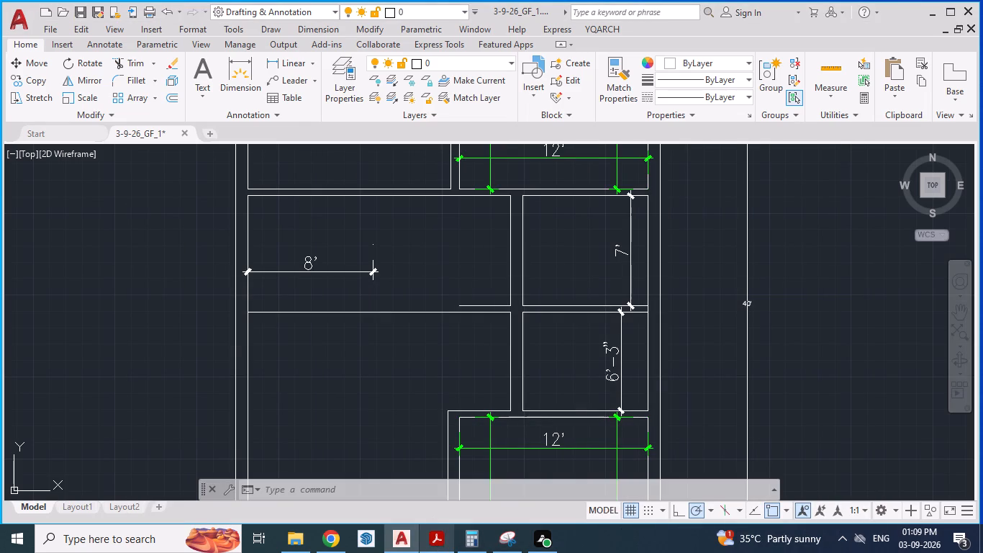
click(405, 266)
click(291, 251)
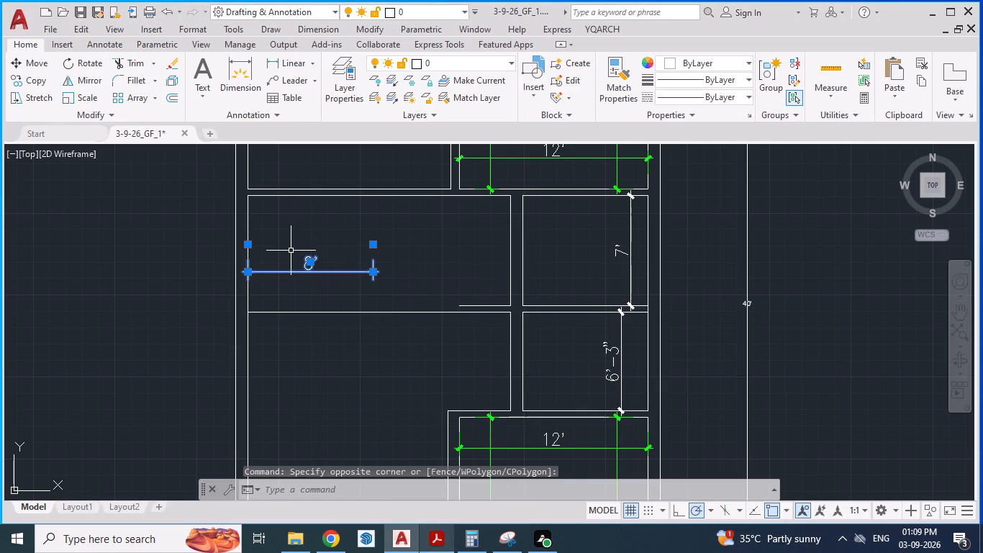
key(Delete)
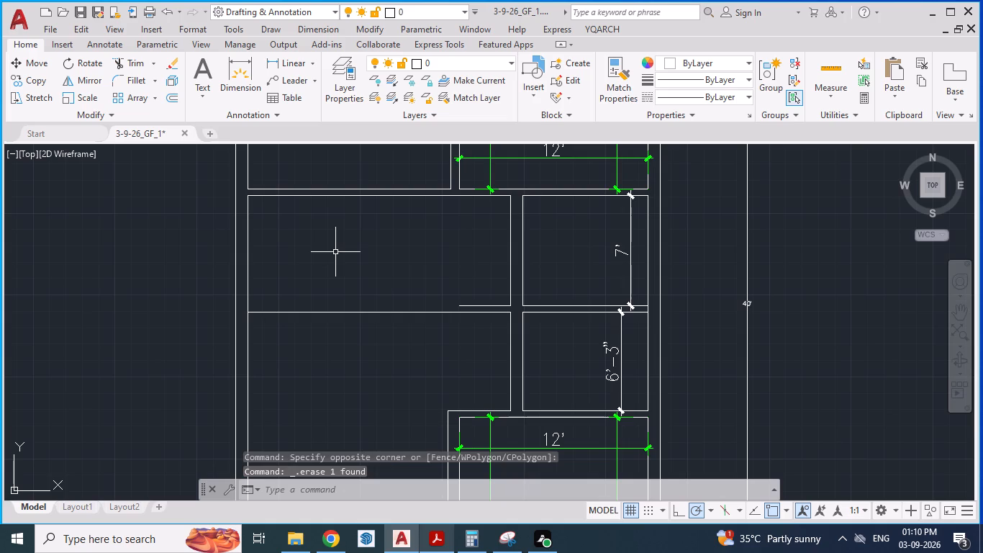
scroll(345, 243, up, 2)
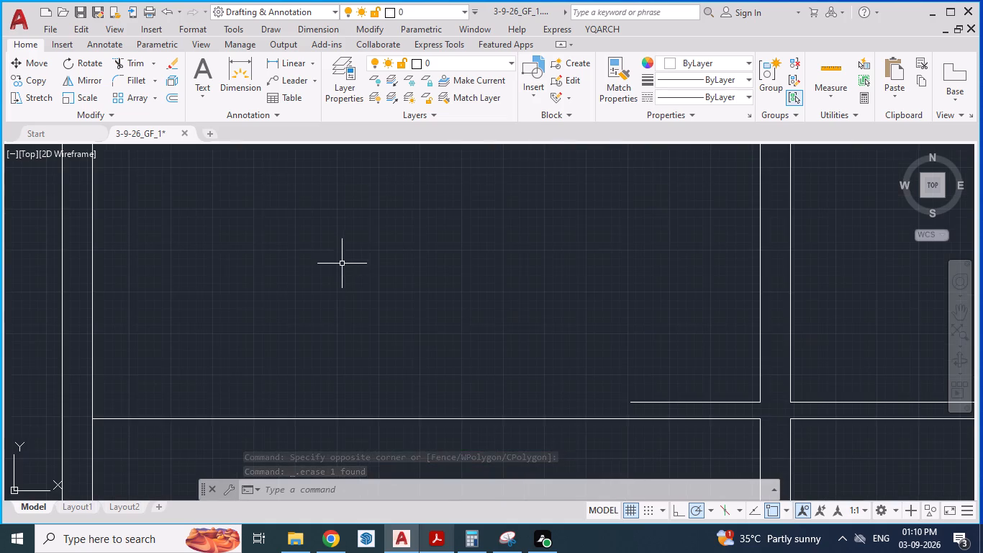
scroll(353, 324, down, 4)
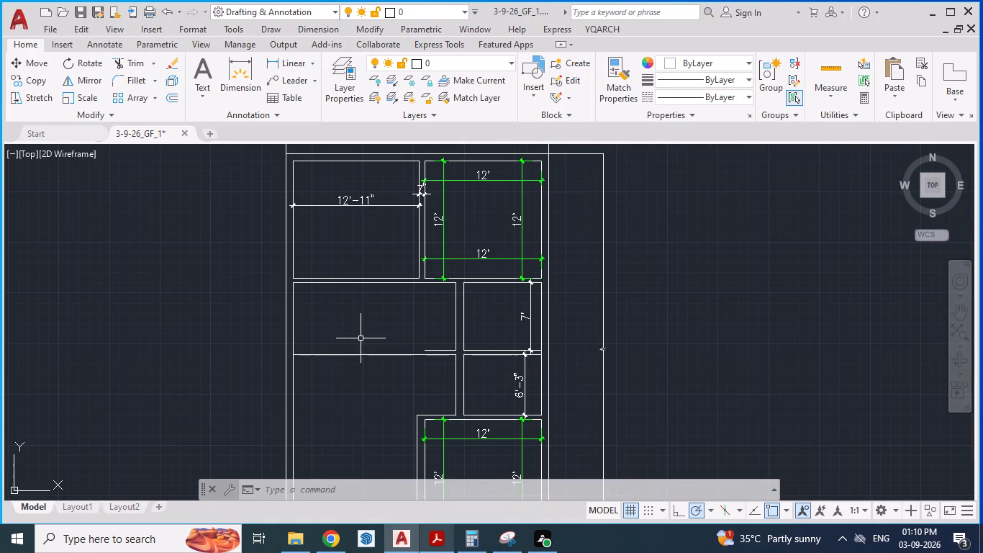
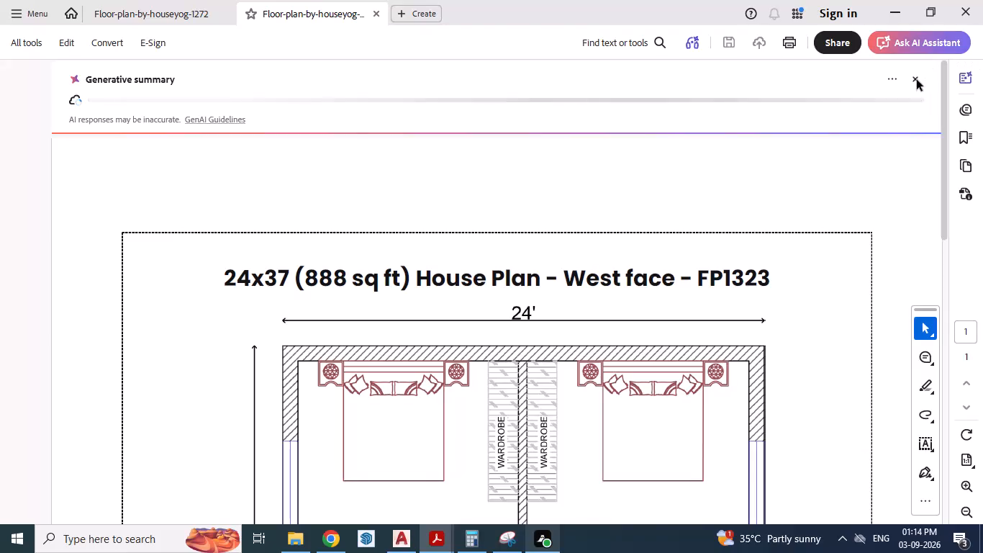
Dismiss the generative summary and examine the 24x37 West face FP1323 ground floor plan, including its bedrooms, kitchen, living hall, stairs, toilets and porch.
click(915, 81)
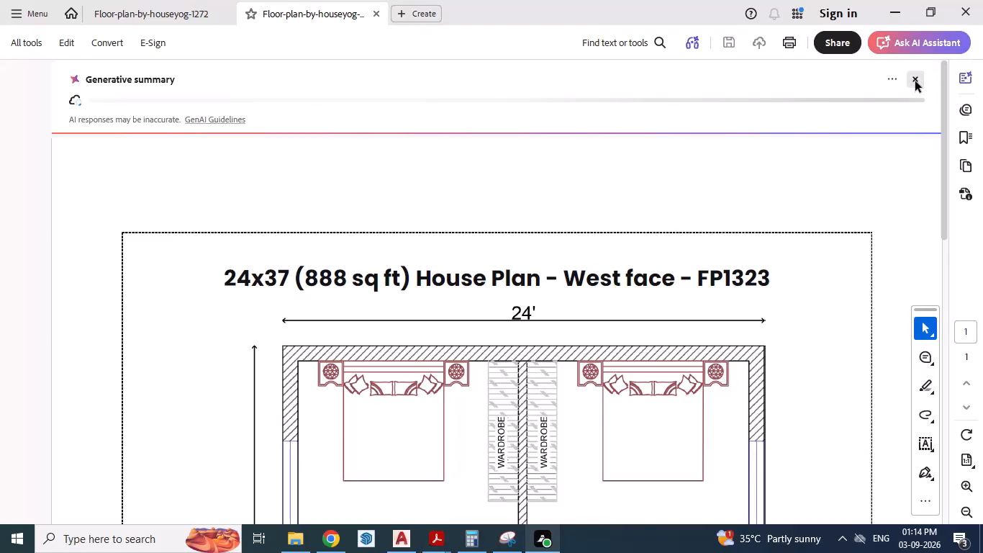
scroll(344, 149, down, 1)
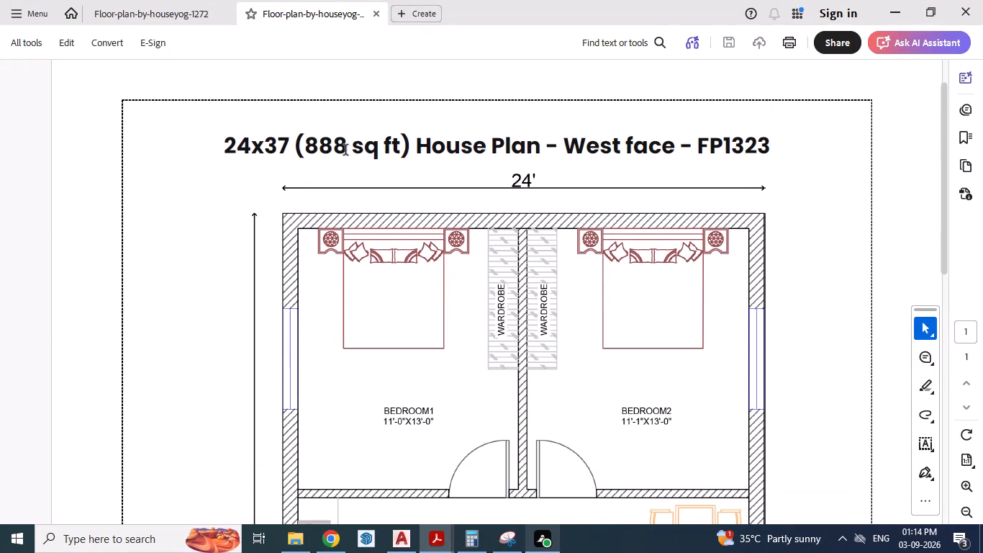
scroll(346, 150, down, 1)
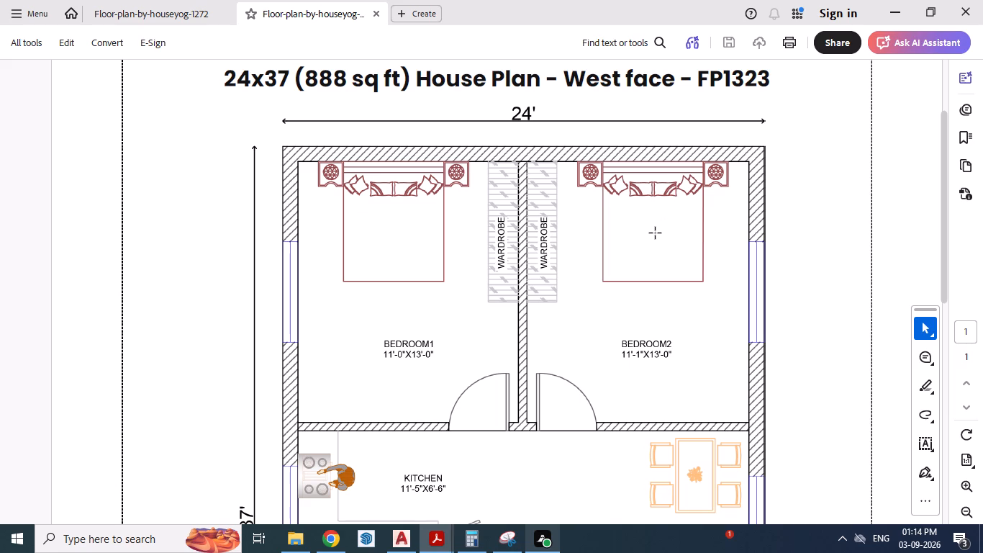
scroll(645, 238, down, 2)
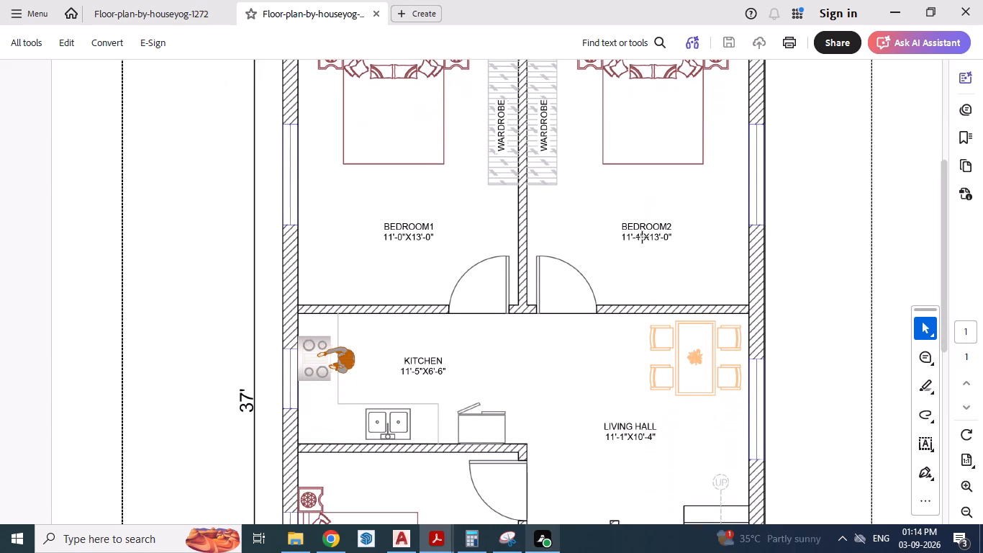
scroll(643, 238, down, 4)
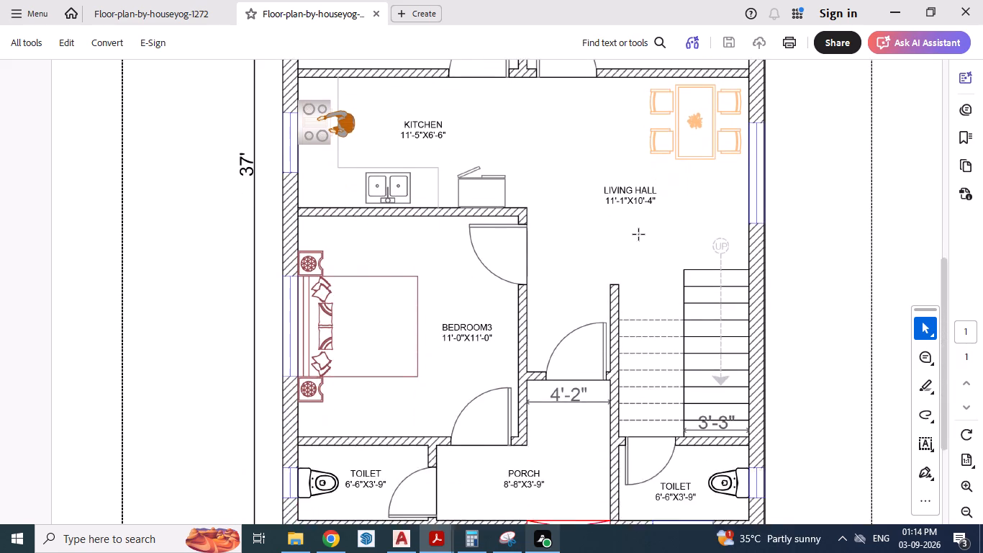
scroll(638, 235, down, 2)
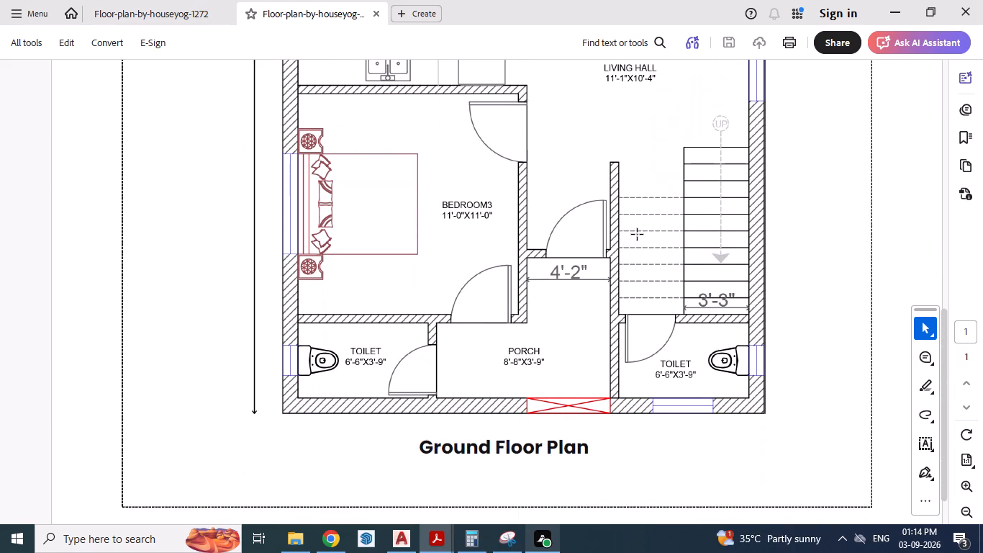
scroll(638, 235, up, 6)
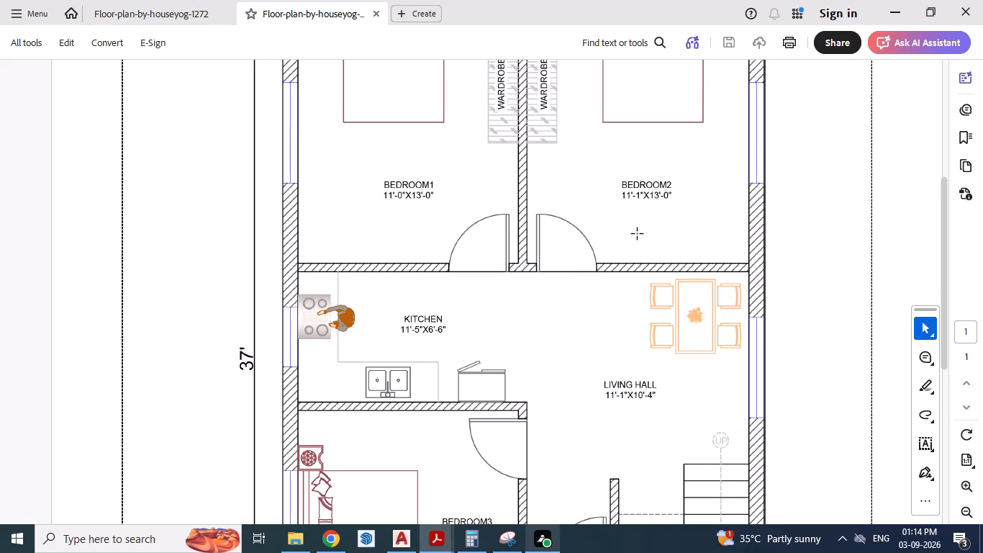
scroll(638, 234, up, 1)
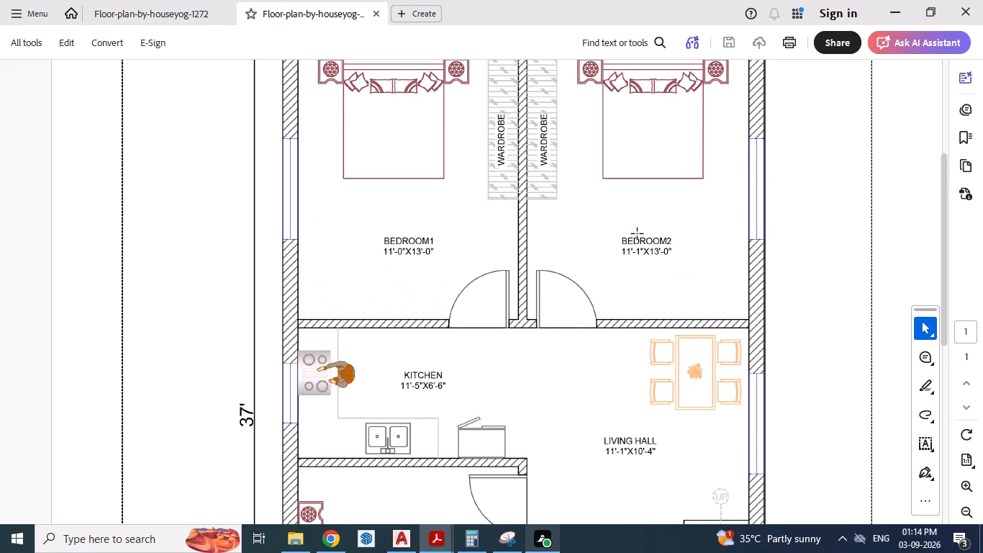
scroll(638, 234, up, 1)
scroll(638, 234, down, 2)
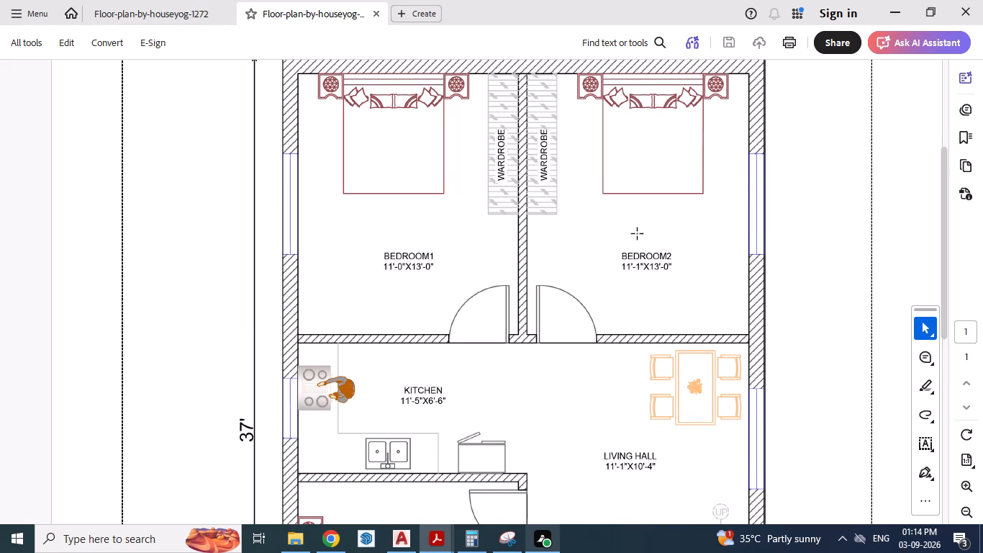
scroll(638, 234, down, 5)
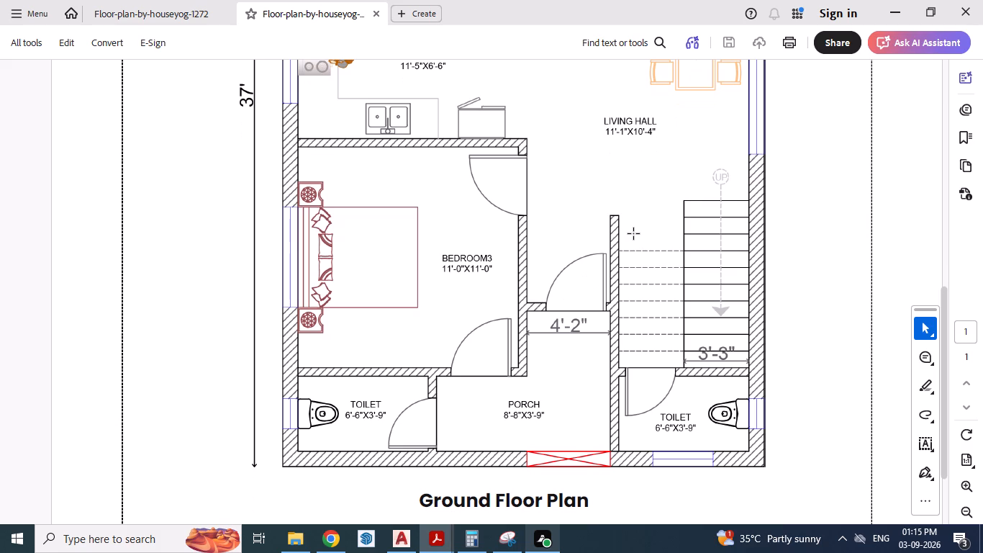
scroll(634, 234, up, 1)
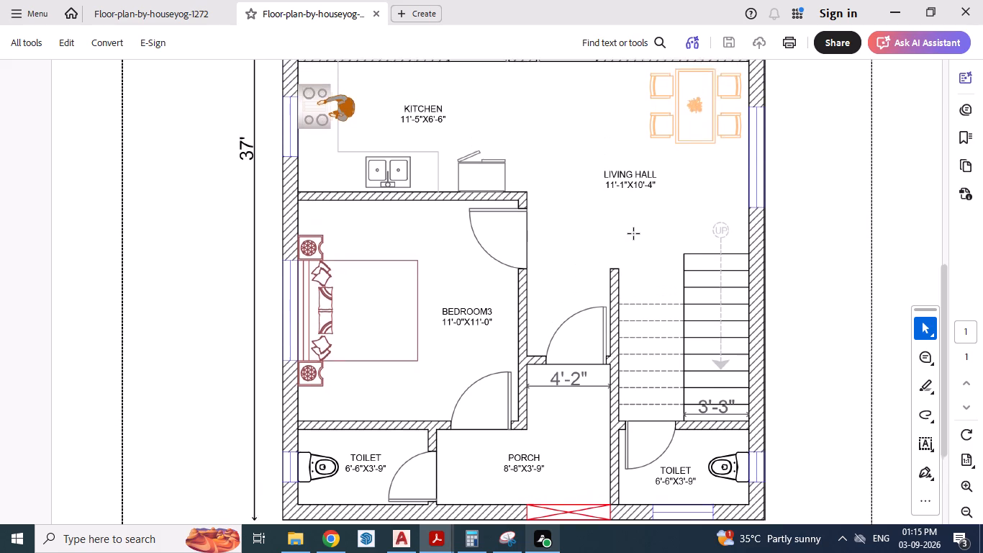
scroll(634, 234, up, 7)
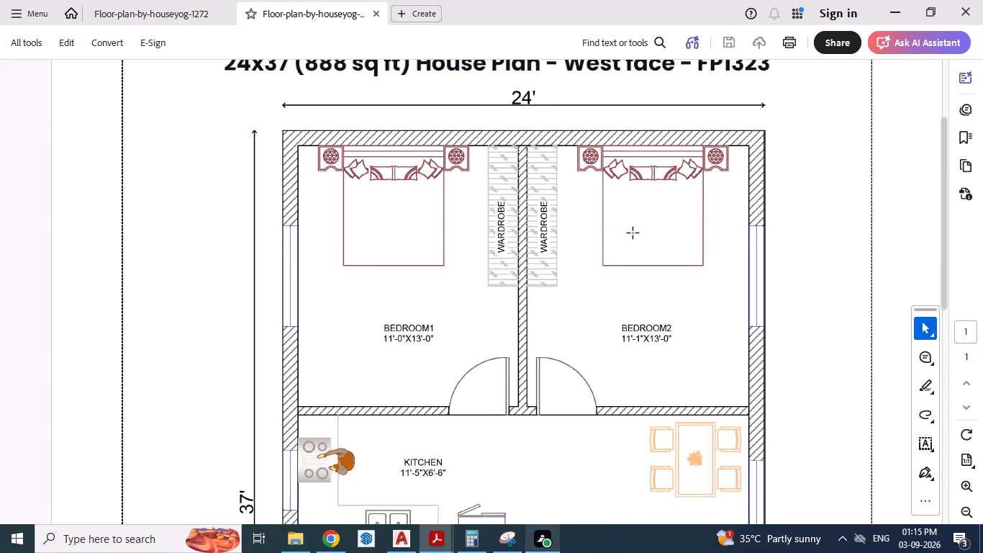
scroll(633, 233, down, 1)
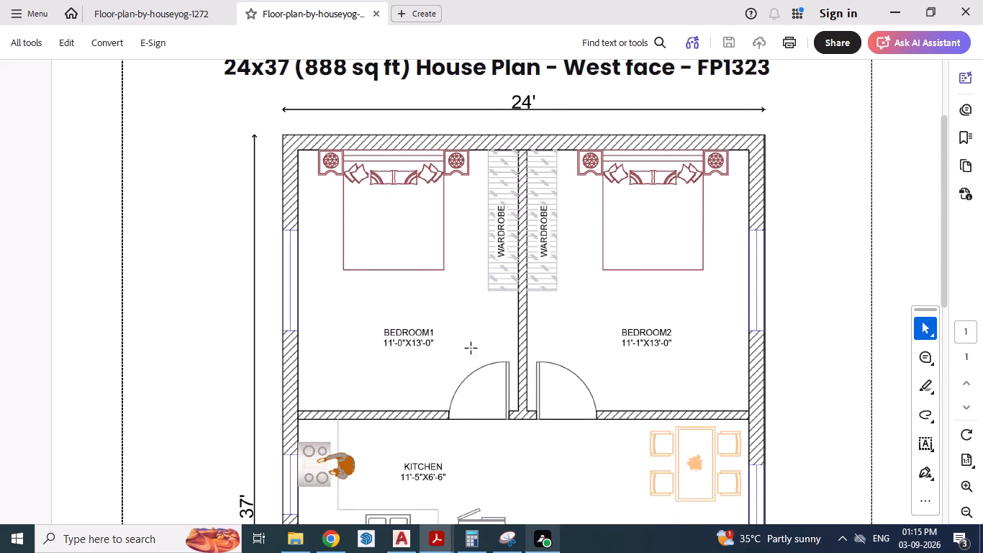
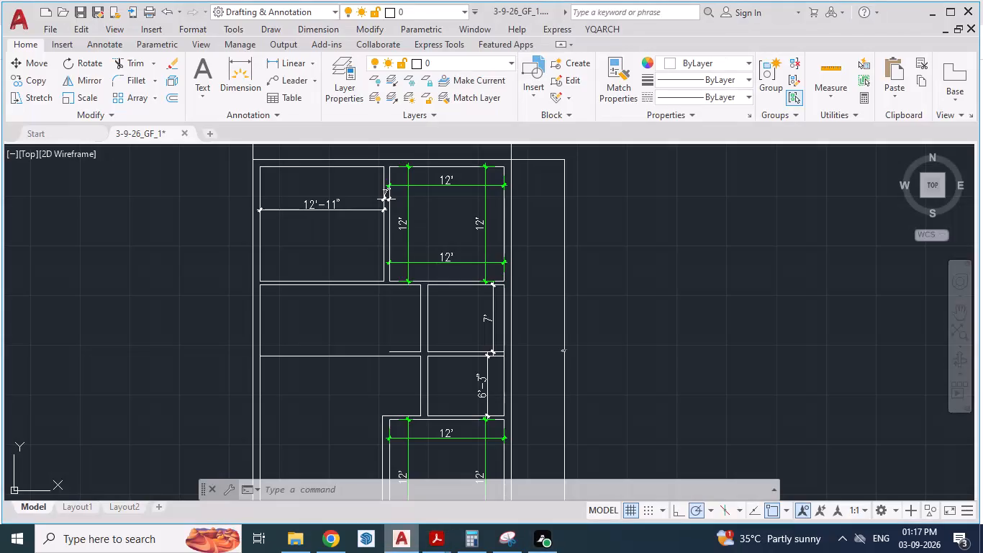
Examine the two upper rooms of the ground floor plan, including their widths and the partition wall between them.
scroll(406, 415, down, 1)
scroll(389, 272, up, 2)
scroll(389, 272, down, 1)
scroll(384, 275, up, 1)
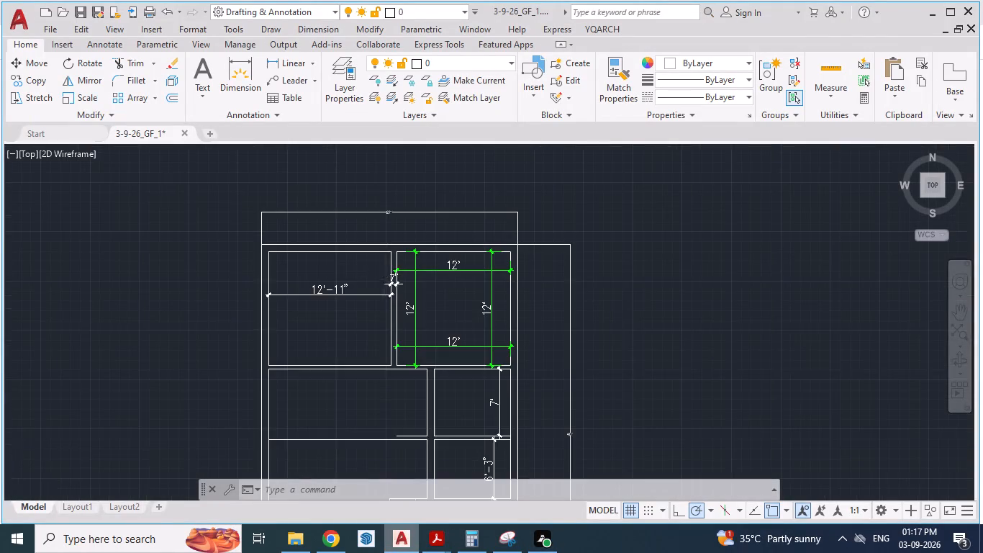
scroll(384, 275, up, 1)
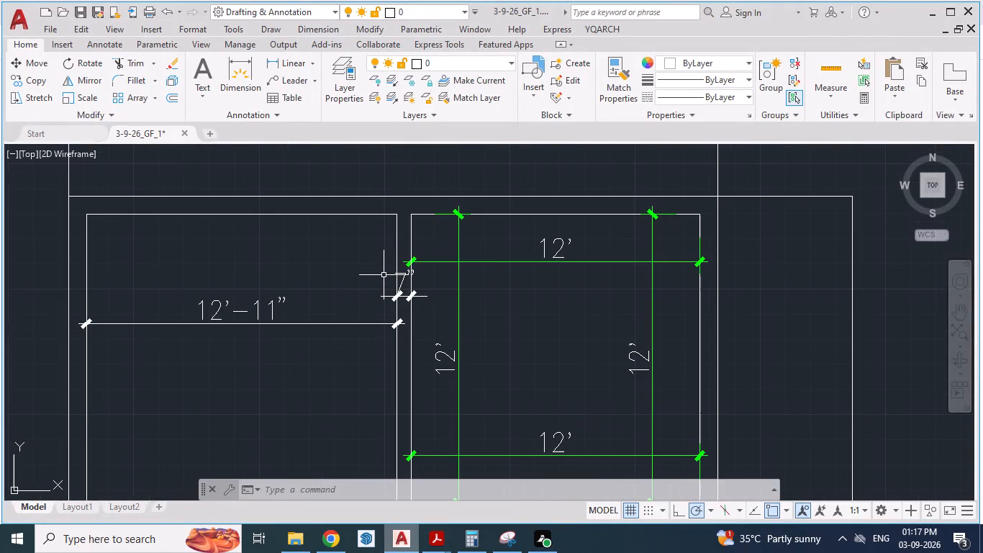
scroll(384, 275, down, 1)
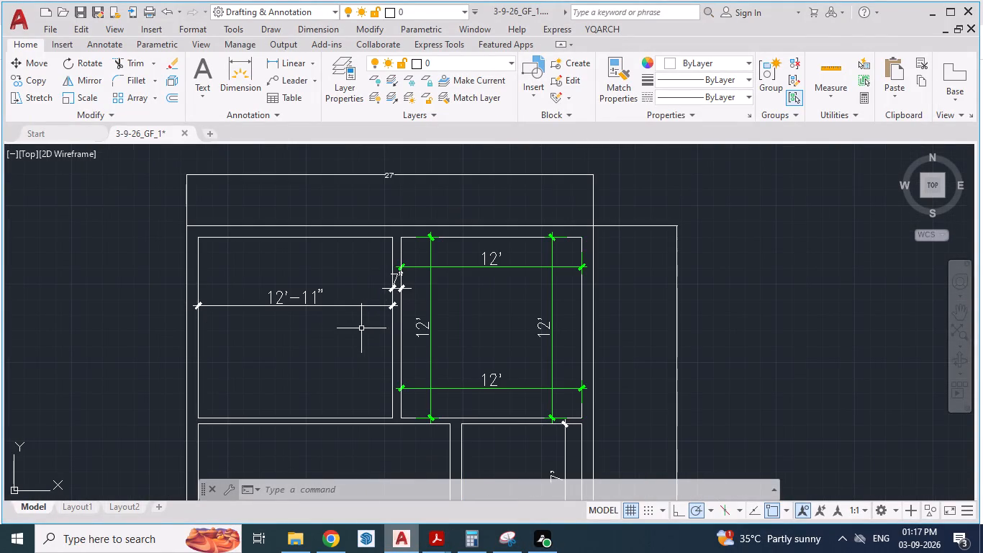
scroll(361, 328, up, 1)
scroll(361, 328, down, 1)
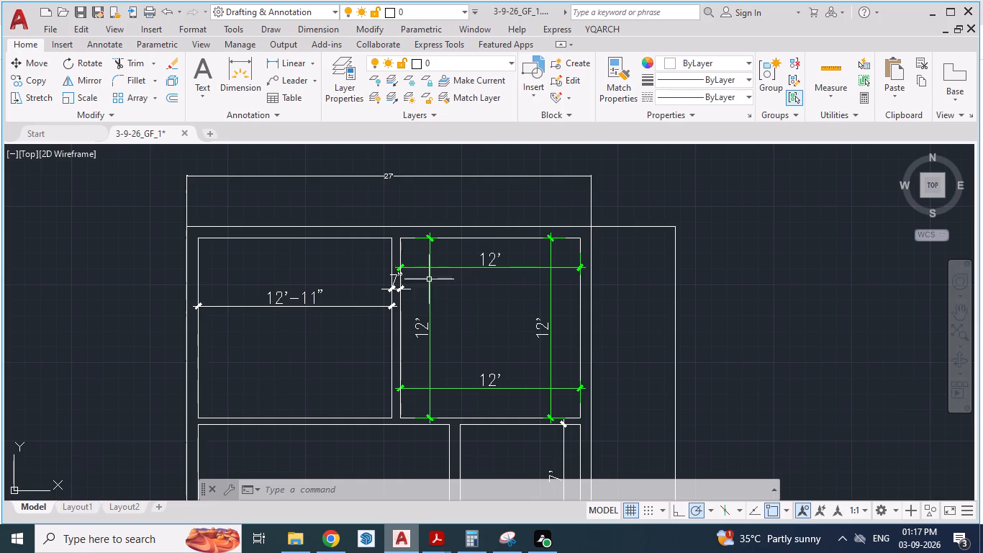
scroll(364, 259, up, 1)
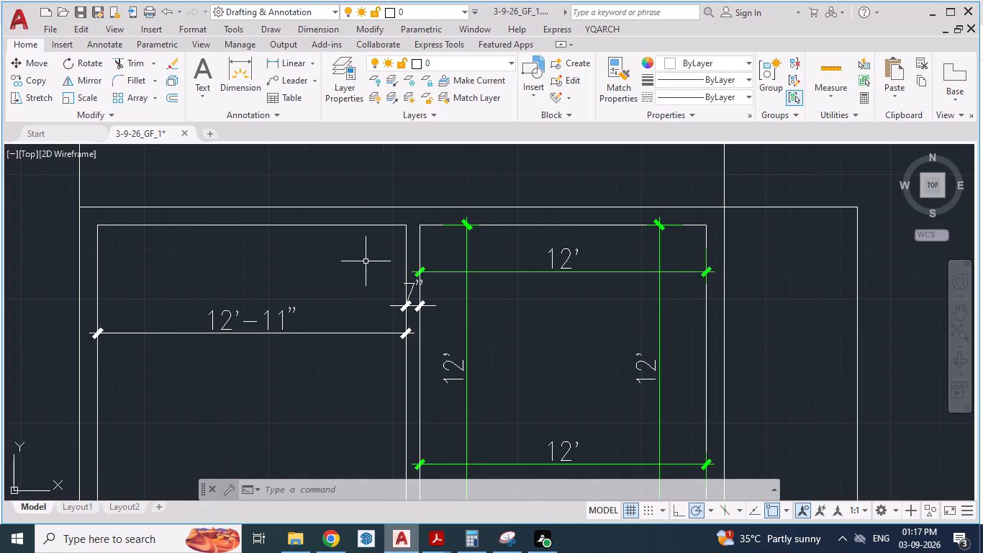
scroll(366, 261, up, 1)
scroll(366, 261, down, 3)
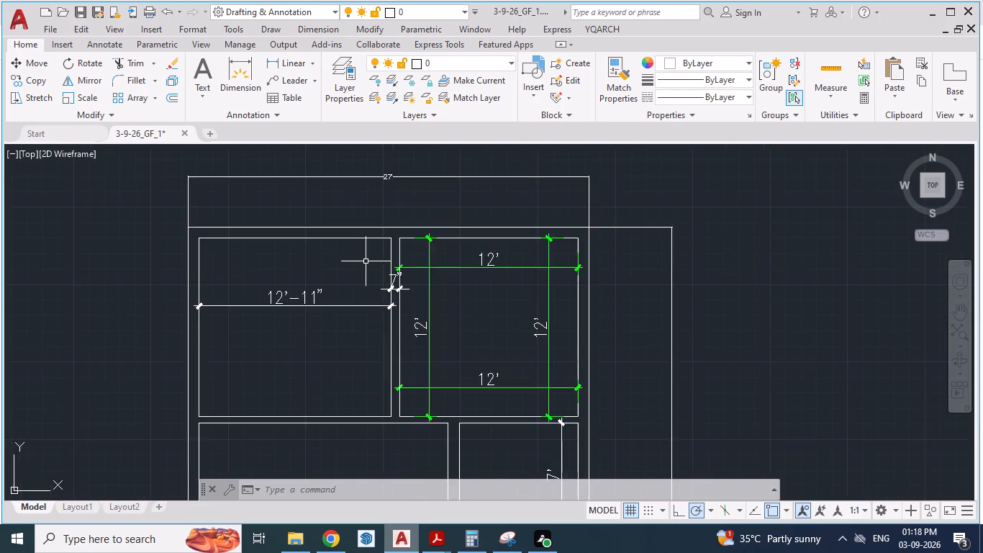
scroll(440, 202, up, 2)
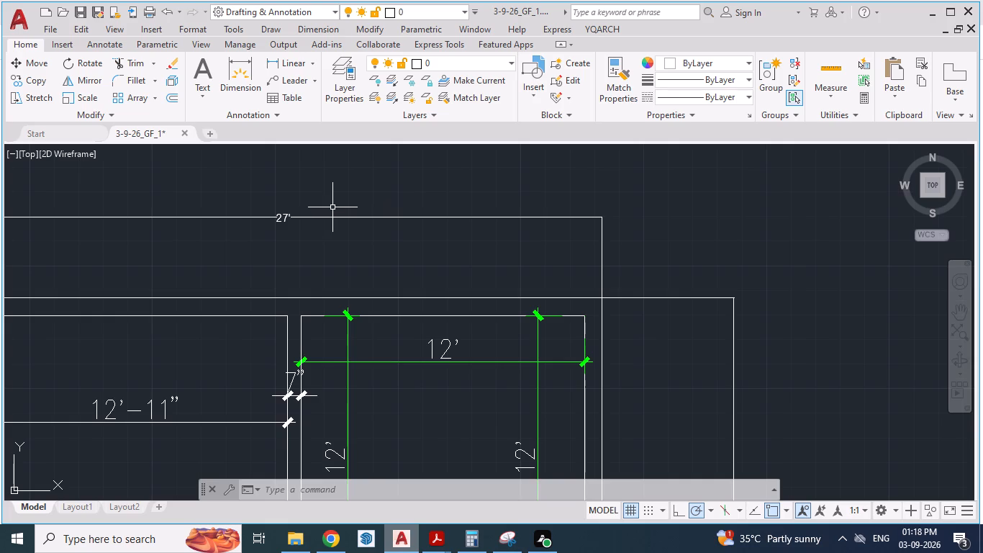
scroll(328, 198, down, 2)
scroll(332, 264, up, 1)
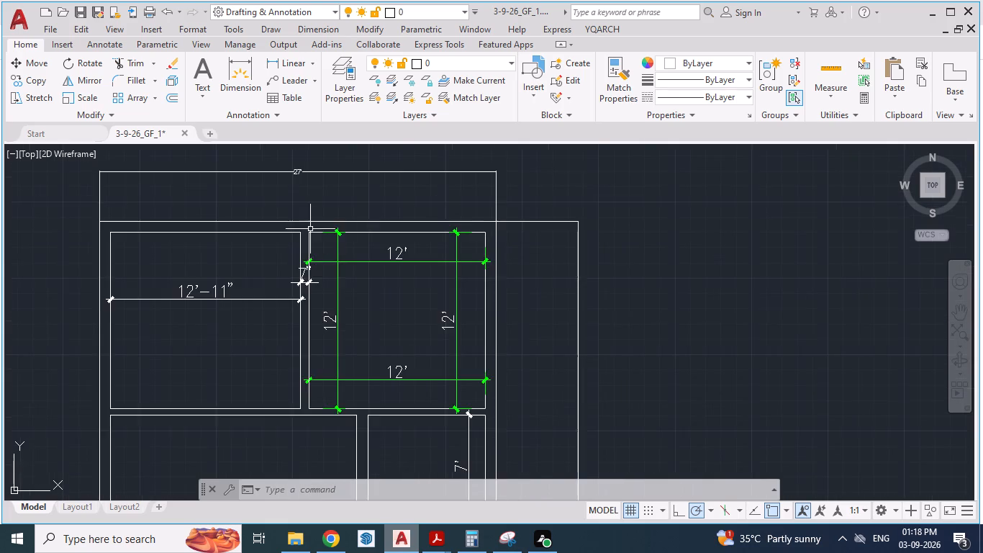
Delete the 7" partition wall dimension and the 12'-11" width dimension of the upper west room.
scroll(310, 229, up, 2)
scroll(276, 328, up, 2)
click(293, 333)
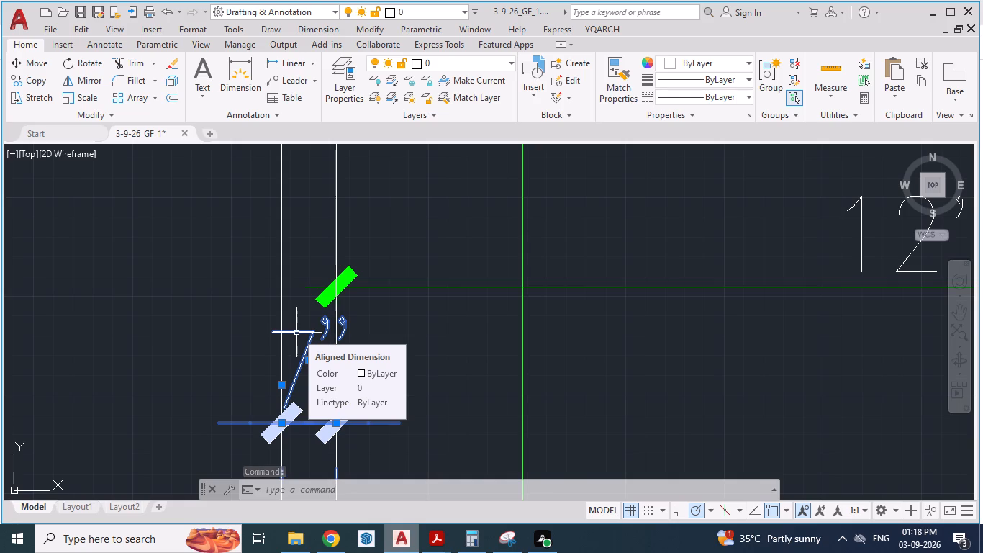
key(Delete)
scroll(339, 302, down, 2)
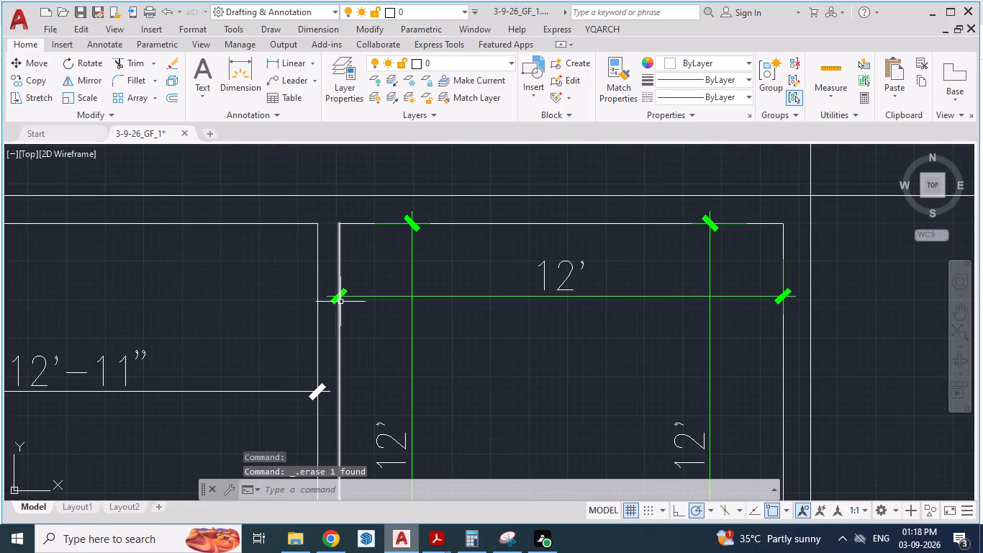
scroll(273, 346, down, 2)
click(244, 364)
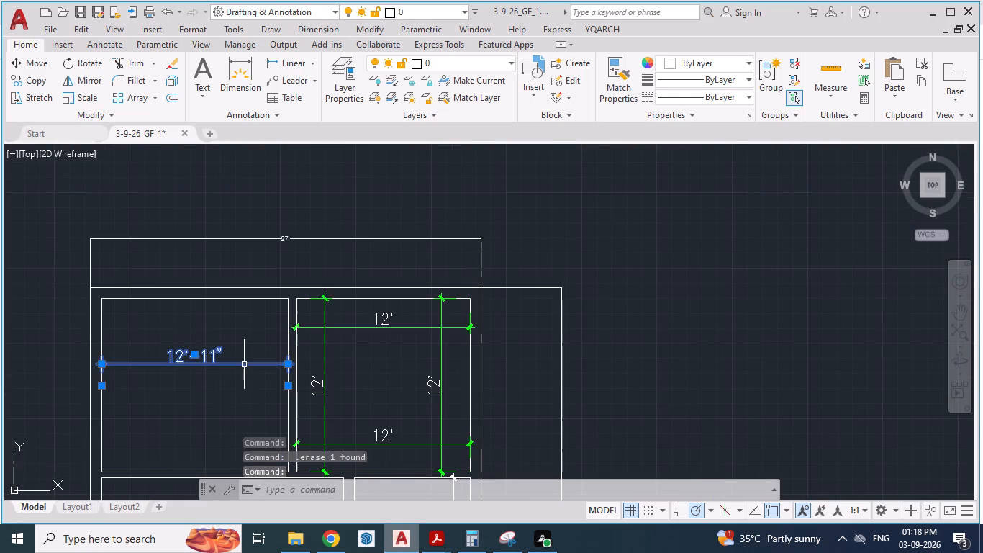
key(Delete)
scroll(278, 325, down, 2)
scroll(272, 333, up, 2)
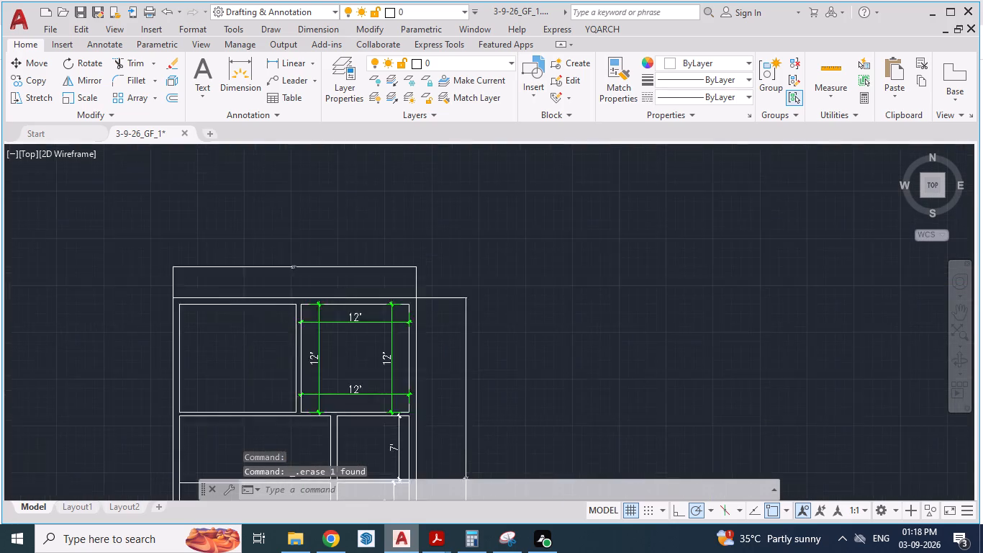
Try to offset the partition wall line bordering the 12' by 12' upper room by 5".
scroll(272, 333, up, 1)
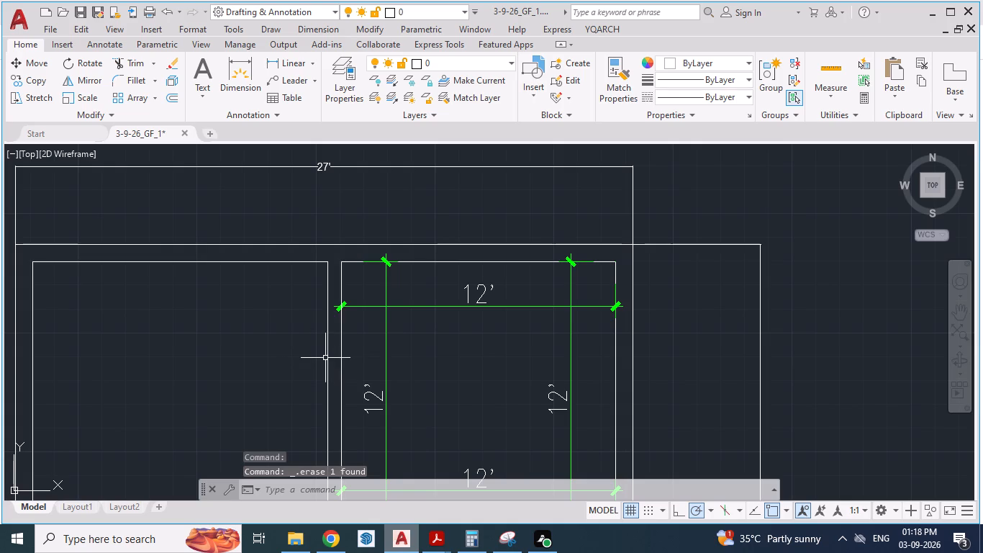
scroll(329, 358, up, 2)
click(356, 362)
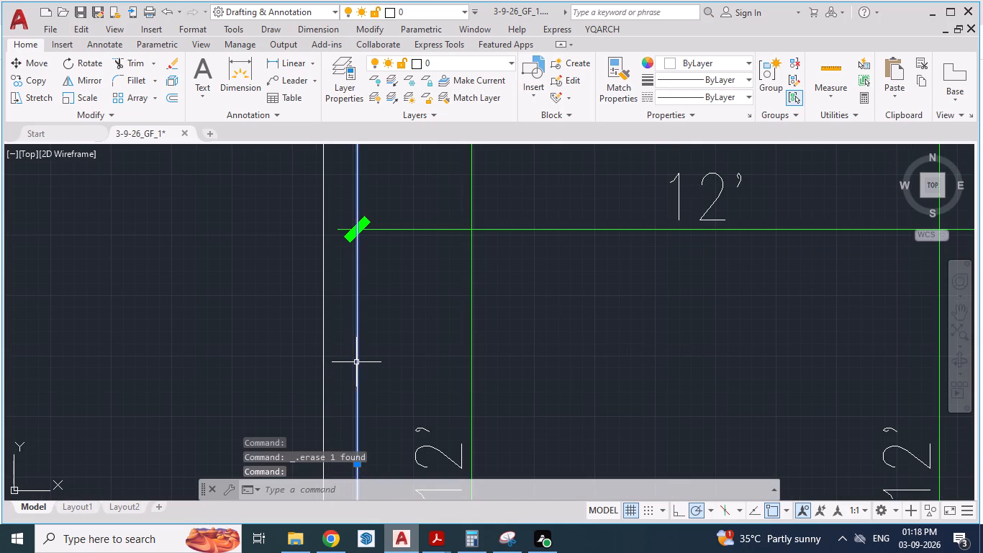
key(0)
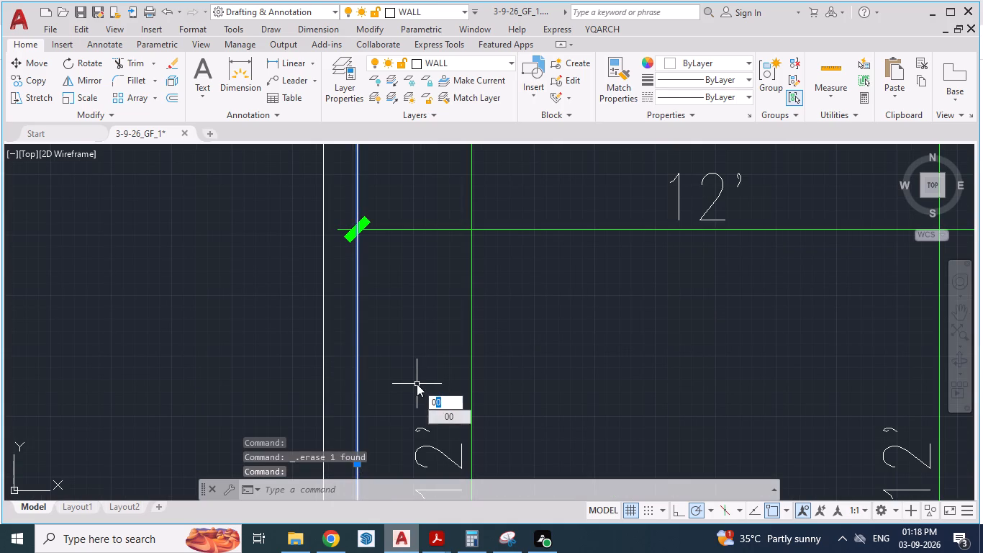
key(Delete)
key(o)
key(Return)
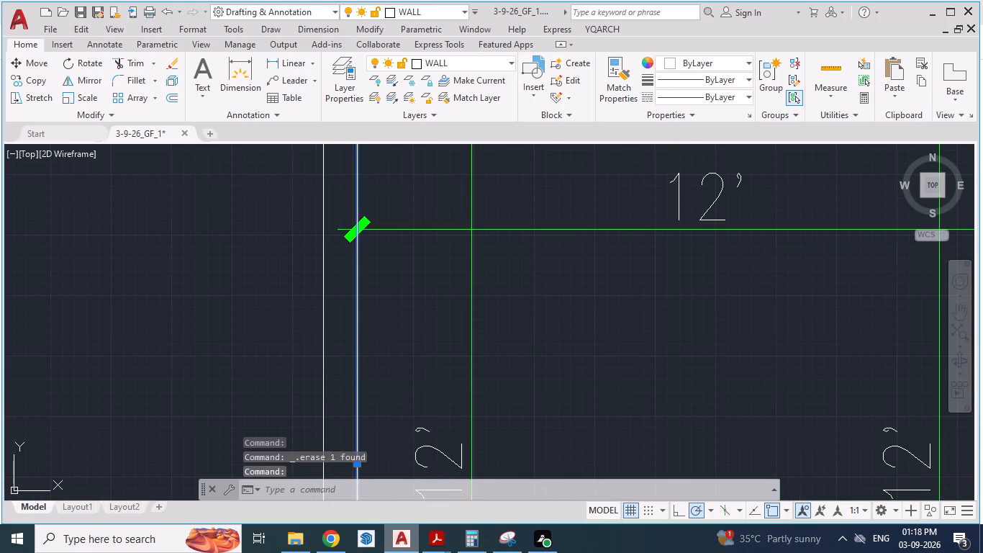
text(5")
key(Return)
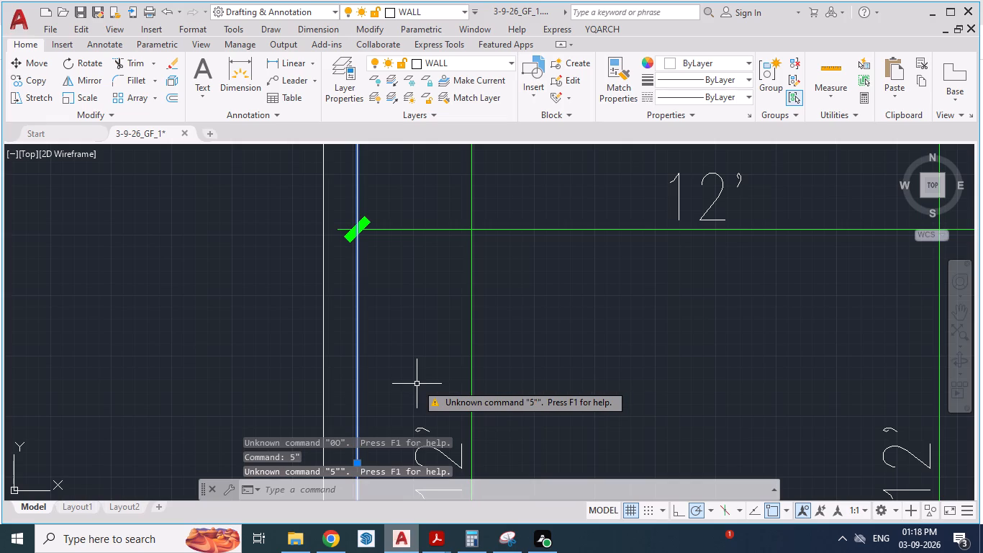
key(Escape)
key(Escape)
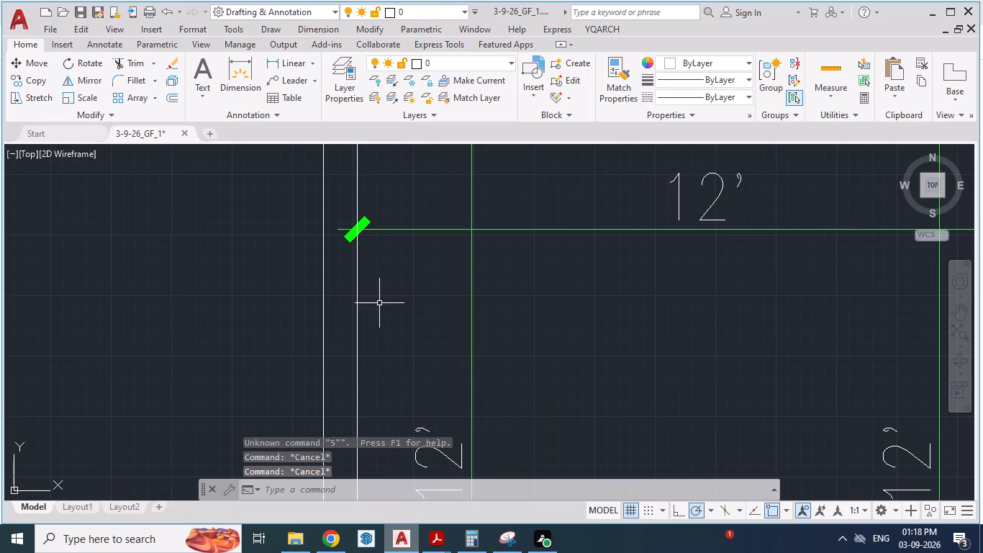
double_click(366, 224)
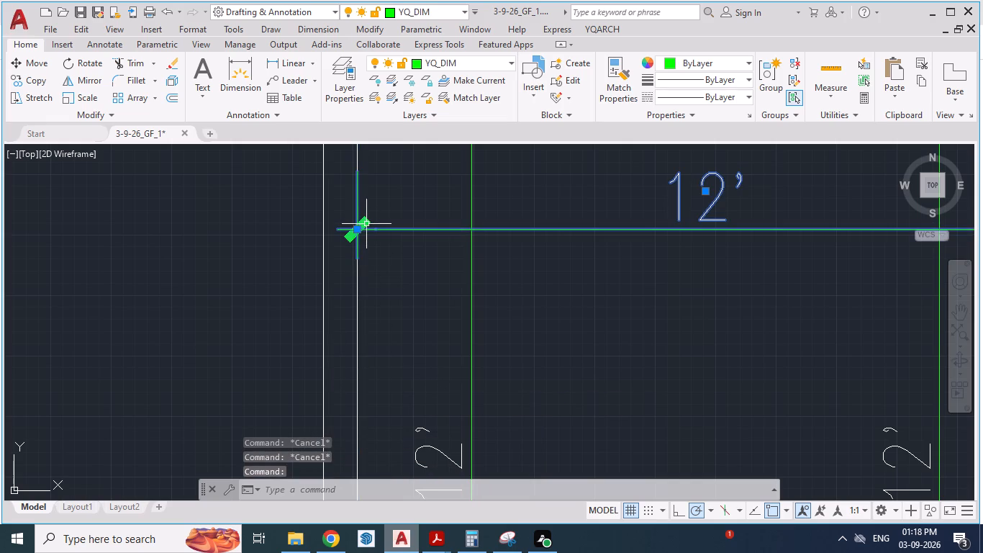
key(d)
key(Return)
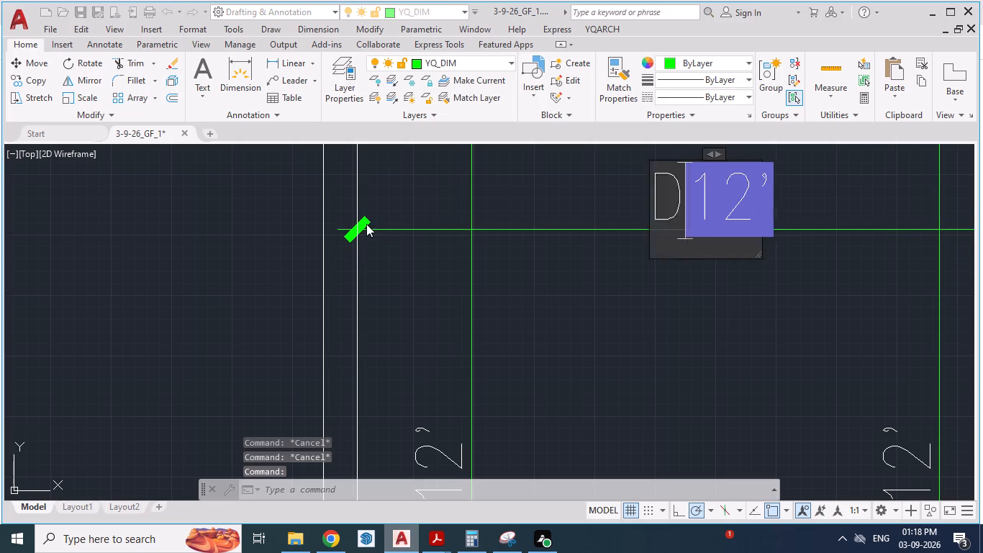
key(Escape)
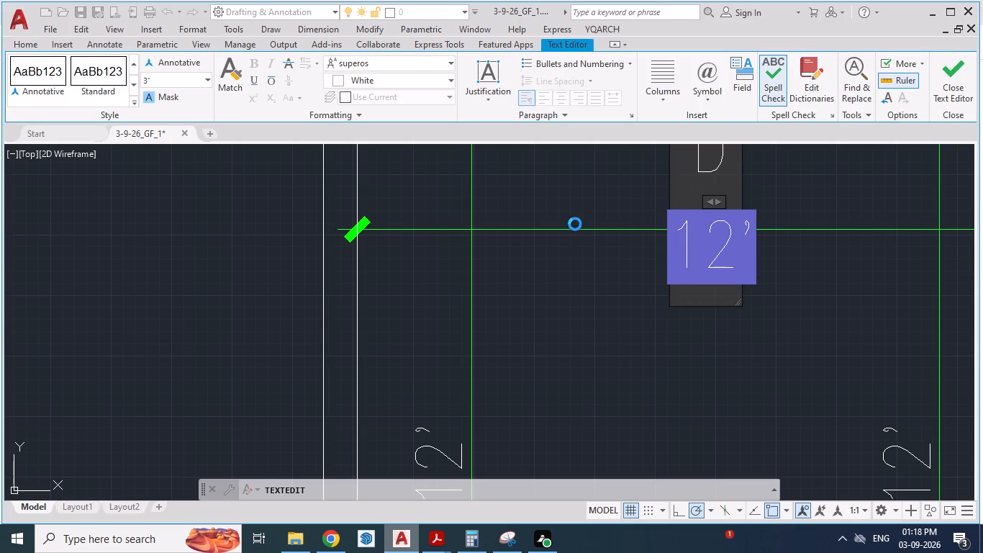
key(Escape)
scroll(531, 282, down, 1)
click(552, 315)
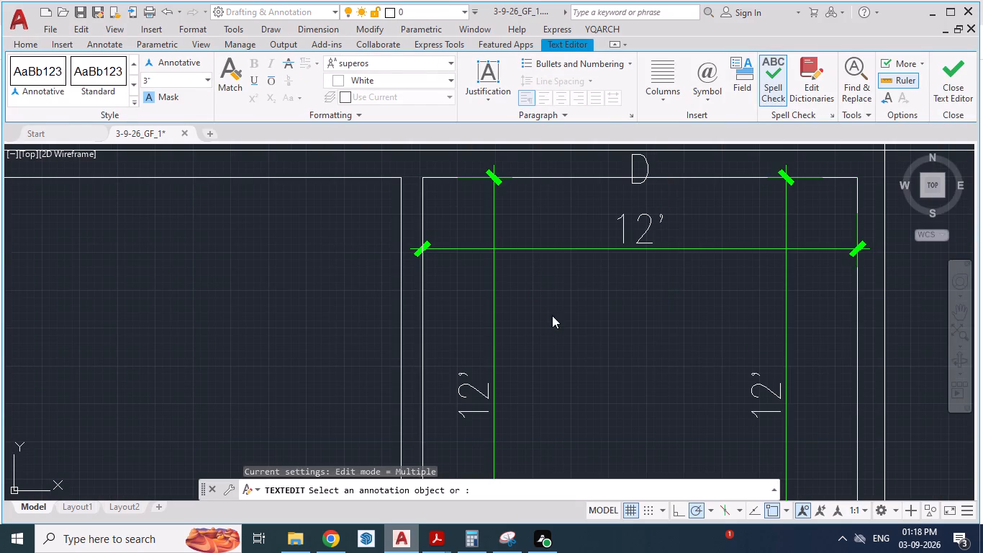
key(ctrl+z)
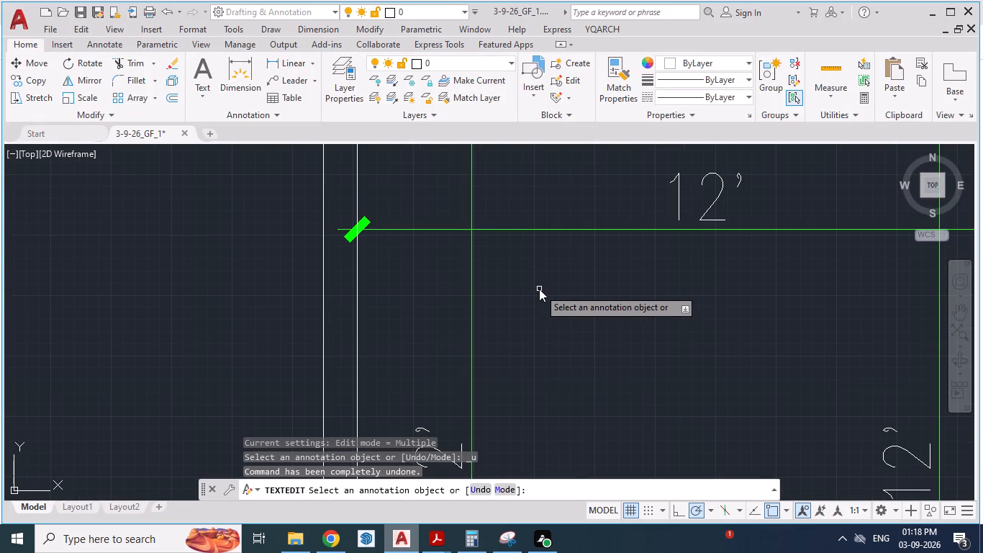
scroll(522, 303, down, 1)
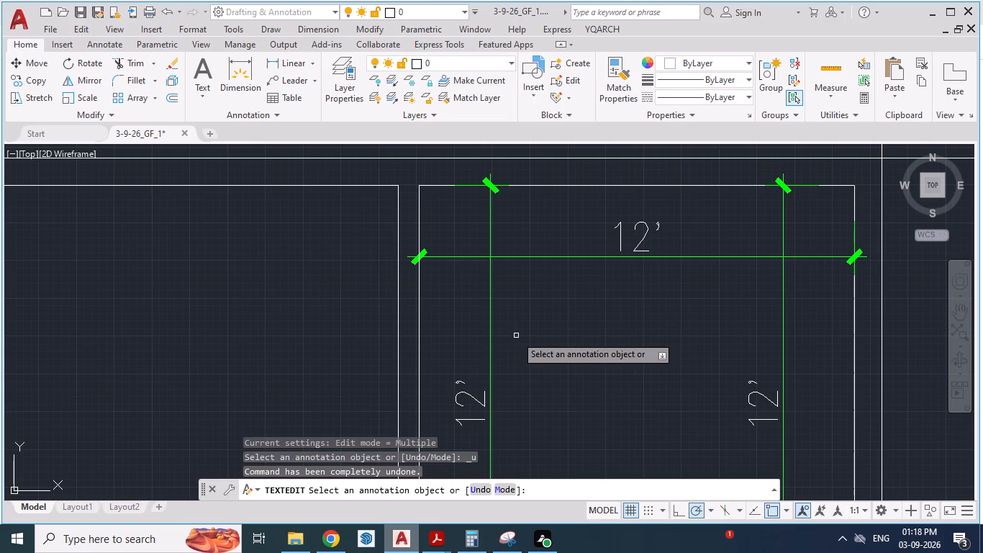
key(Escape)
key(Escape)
Modify dimension style yqi3_937 to use Closed filled arrowheads with a 2" arrow size, and set it current.
key(d)
key(Return)
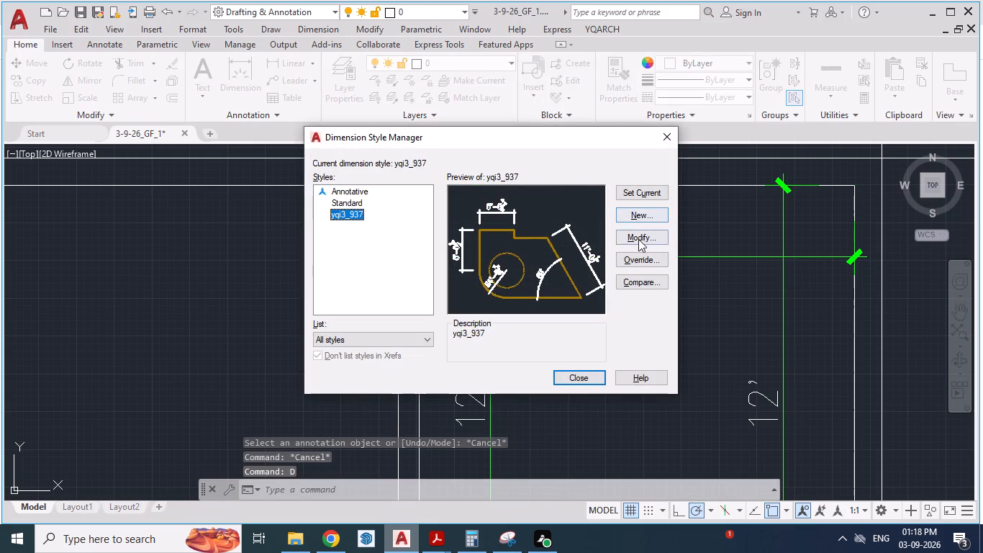
click(638, 239)
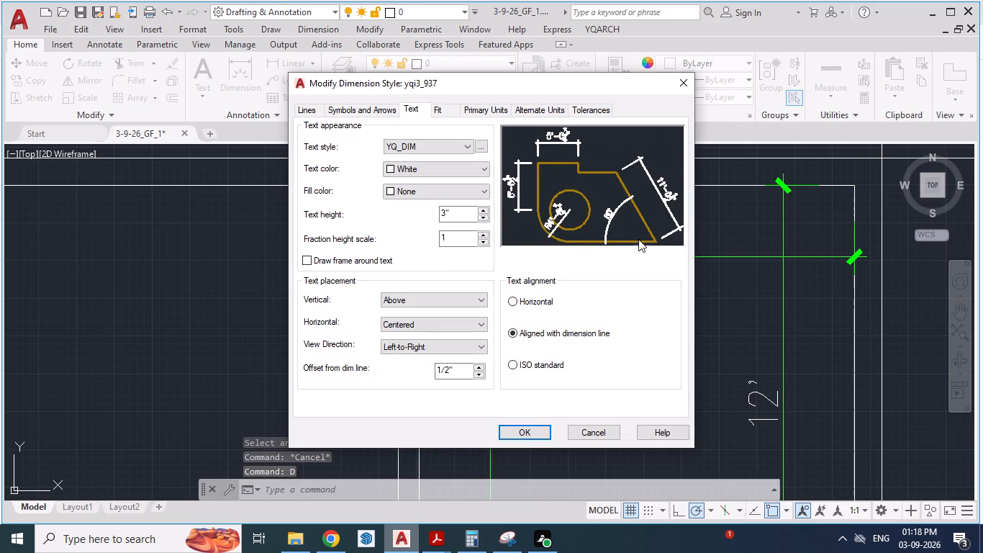
click(355, 105)
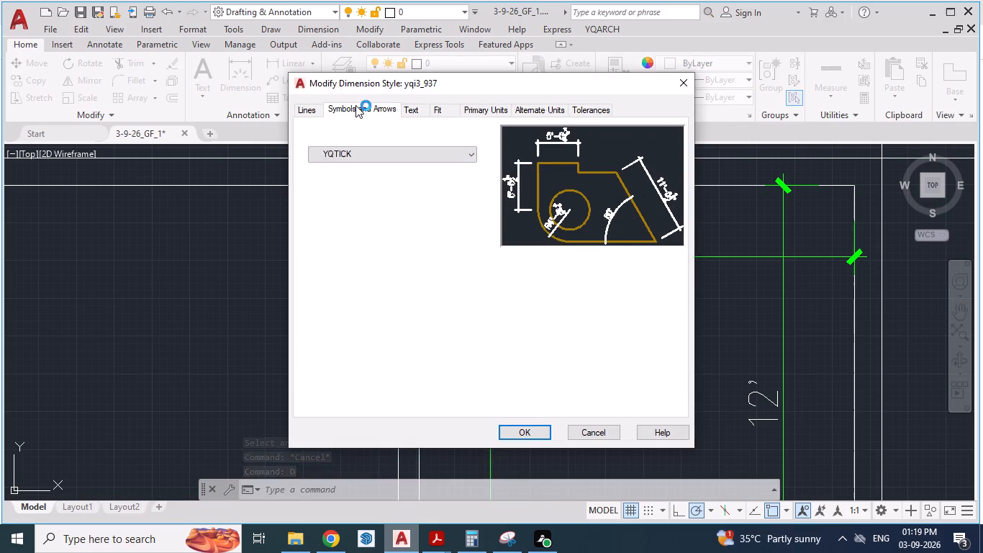
click(395, 156)
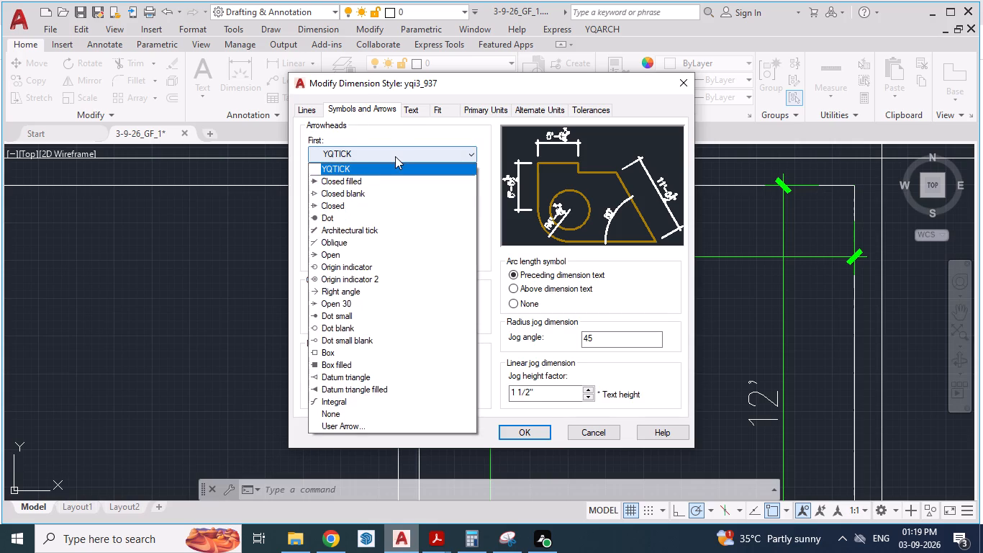
click(358, 183)
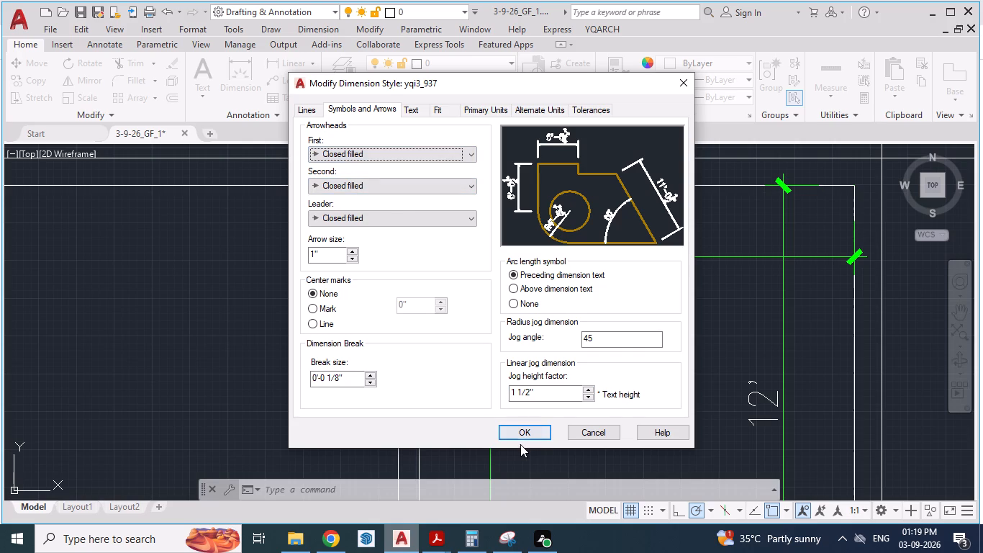
drag(528, 443, 516, 438)
drag(330, 257, 255, 239)
text(2")
click(417, 375)
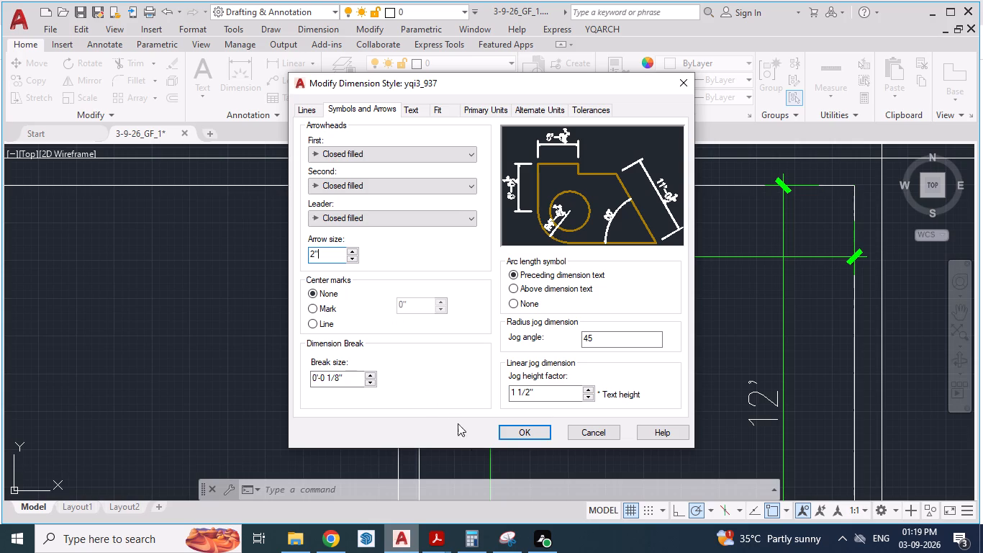
click(520, 436)
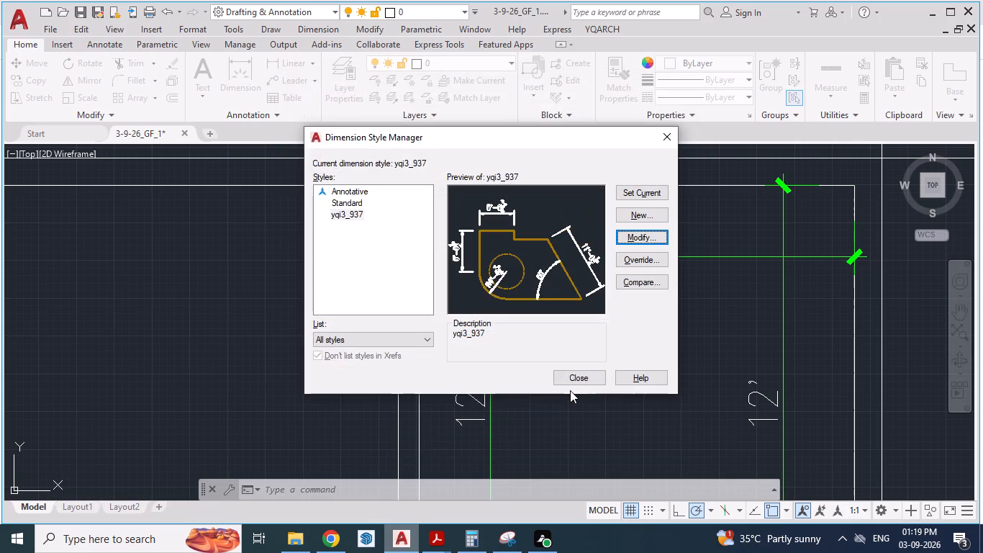
click(635, 186)
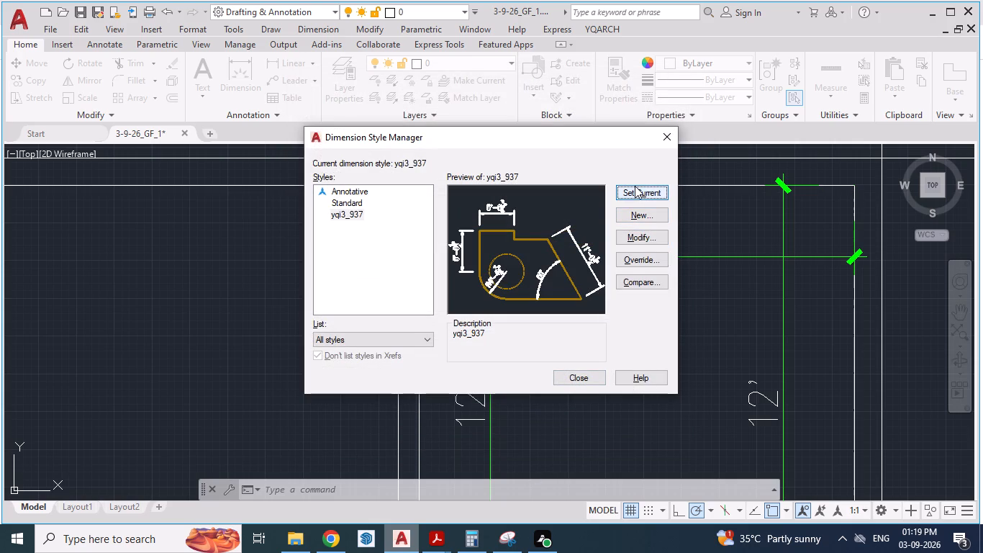
click(635, 192)
click(573, 379)
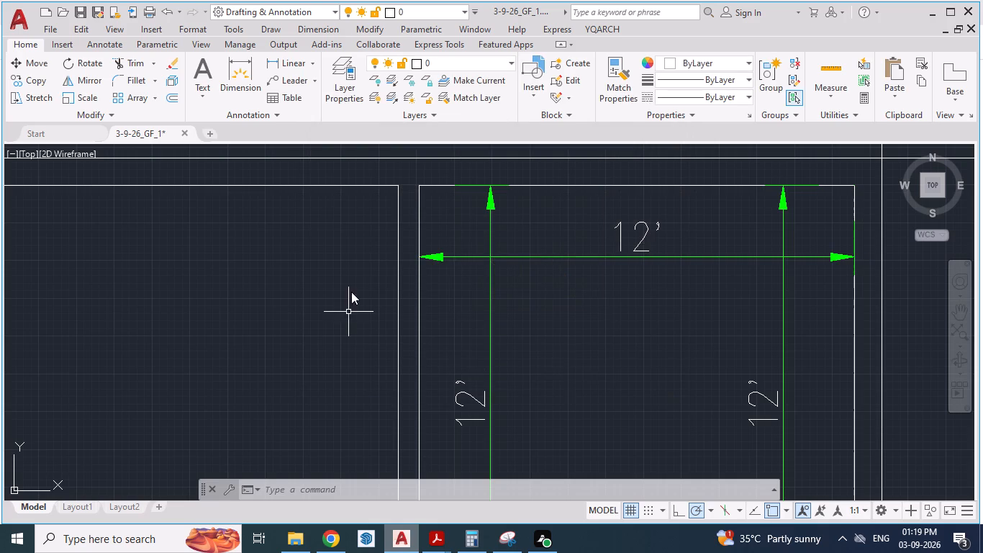
Offset the west wall line of the 12' by 12' upper room 5" westward into the partition.
scroll(361, 279, down, 3)
scroll(400, 329, up, 1)
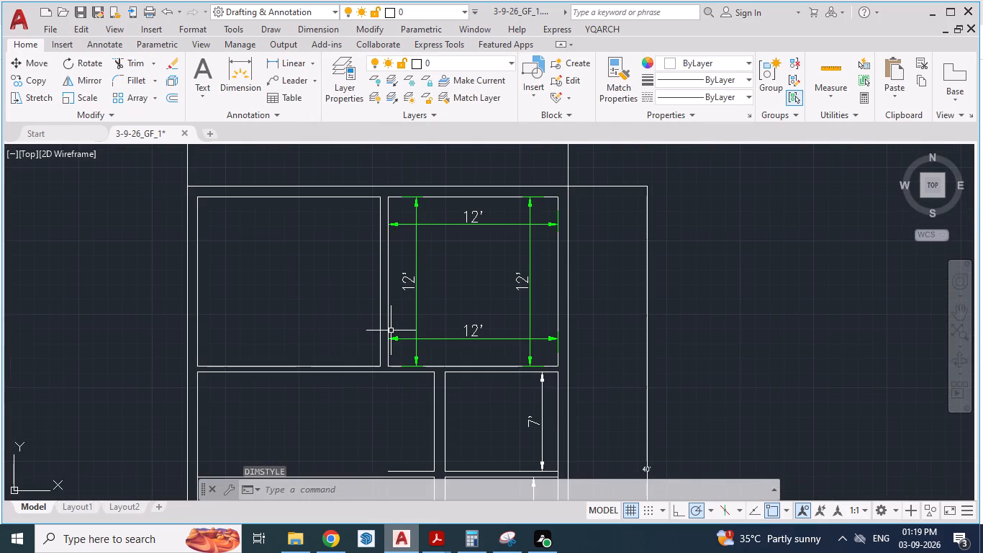
scroll(359, 250, up, 1)
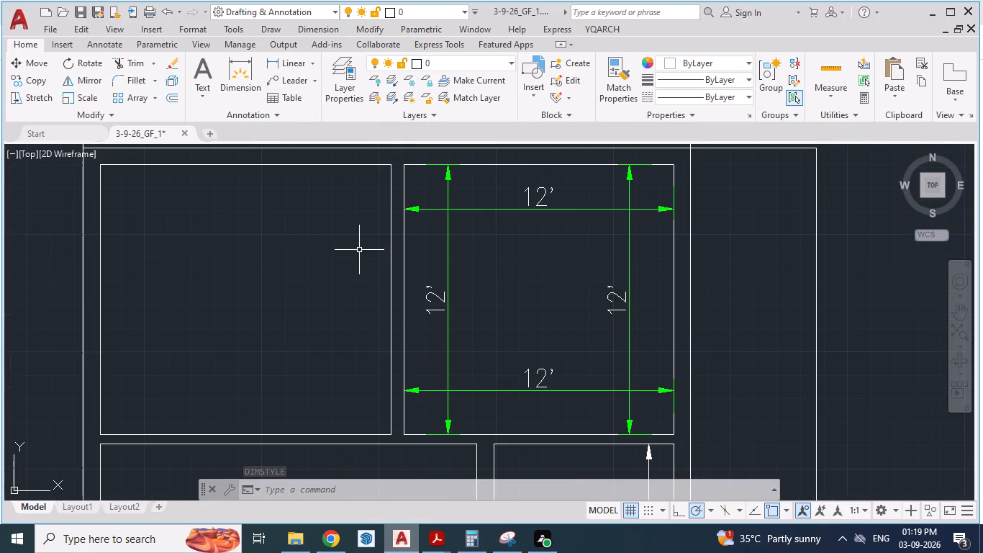
scroll(348, 271, up, 1)
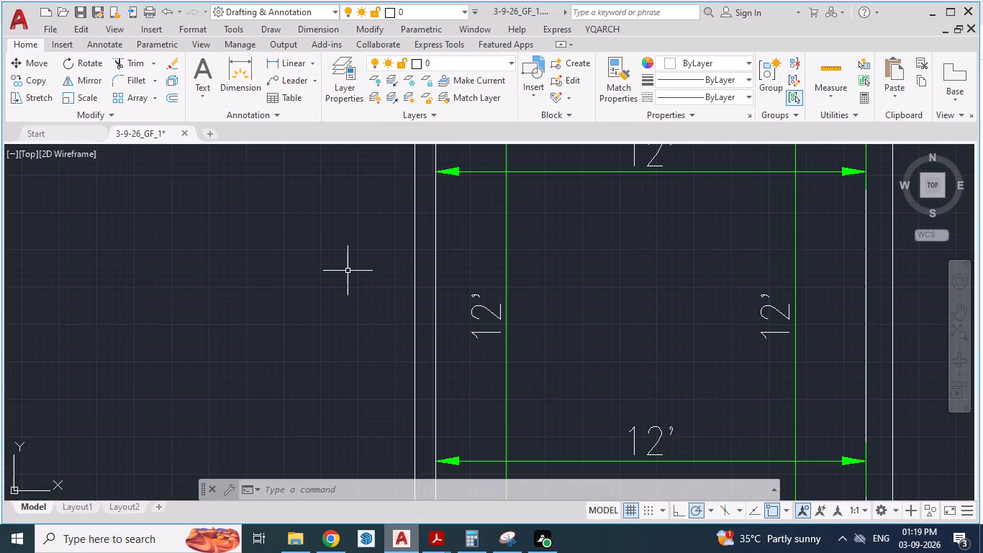
key(o)
key(Return)
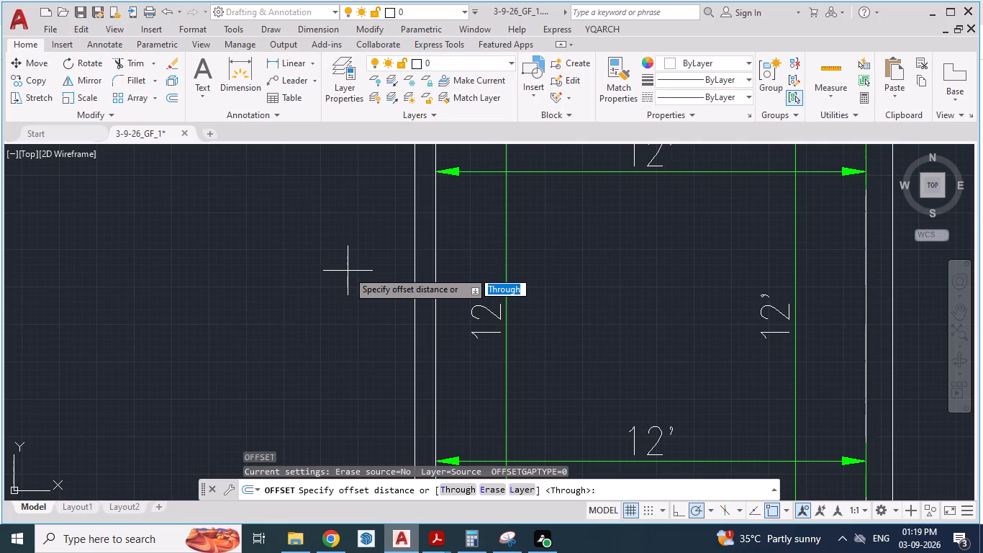
text(5")
key(Return)
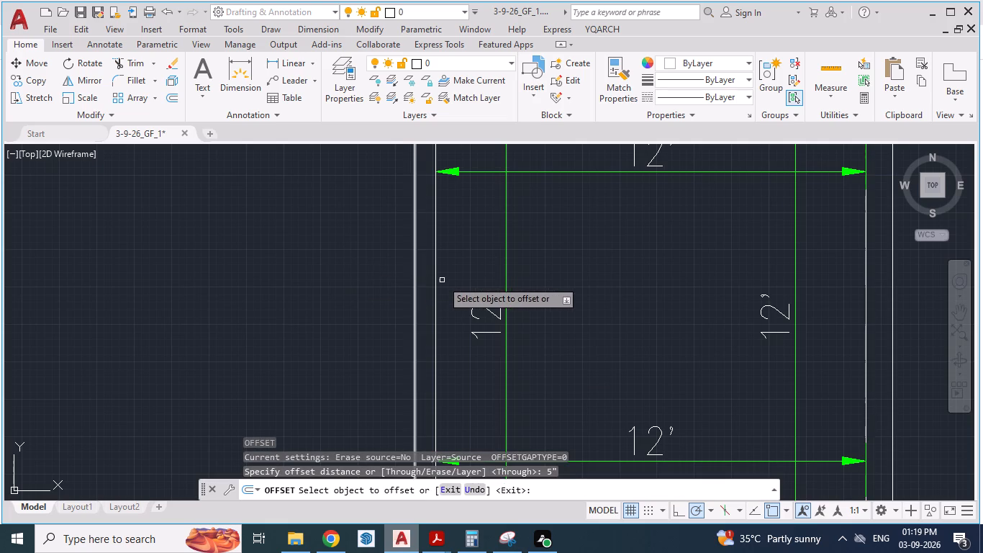
click(435, 282)
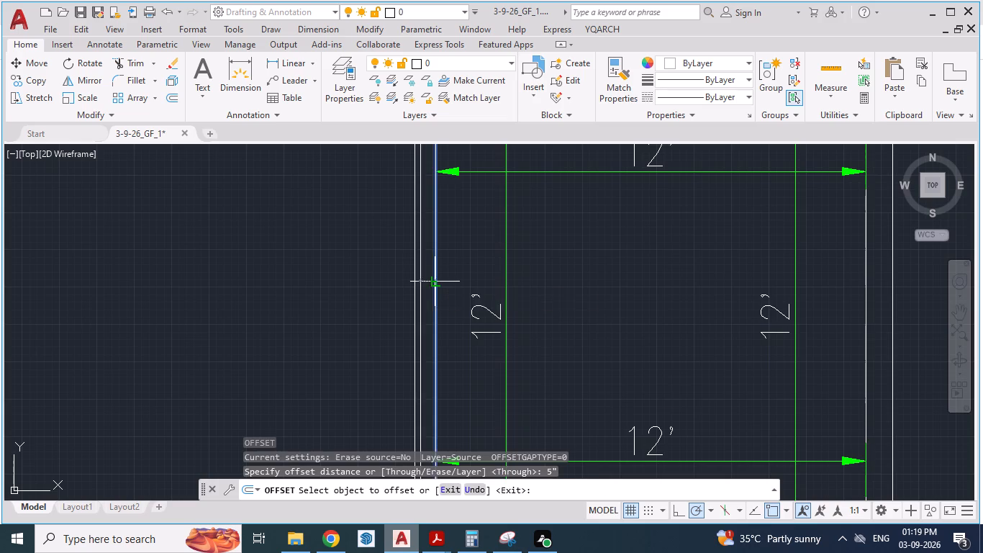
click(431, 282)
scroll(406, 300, down, 2)
scroll(387, 300, up, 1)
key(Escape)
key(Escape)
scroll(386, 302, up, 2)
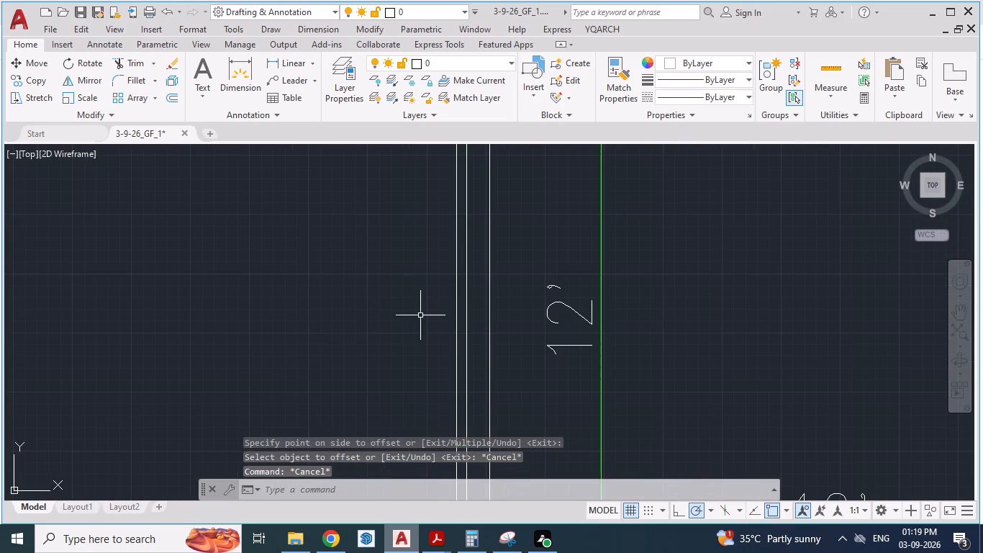
Delete the partition's old west face line, beside the upper west room.
click(457, 337)
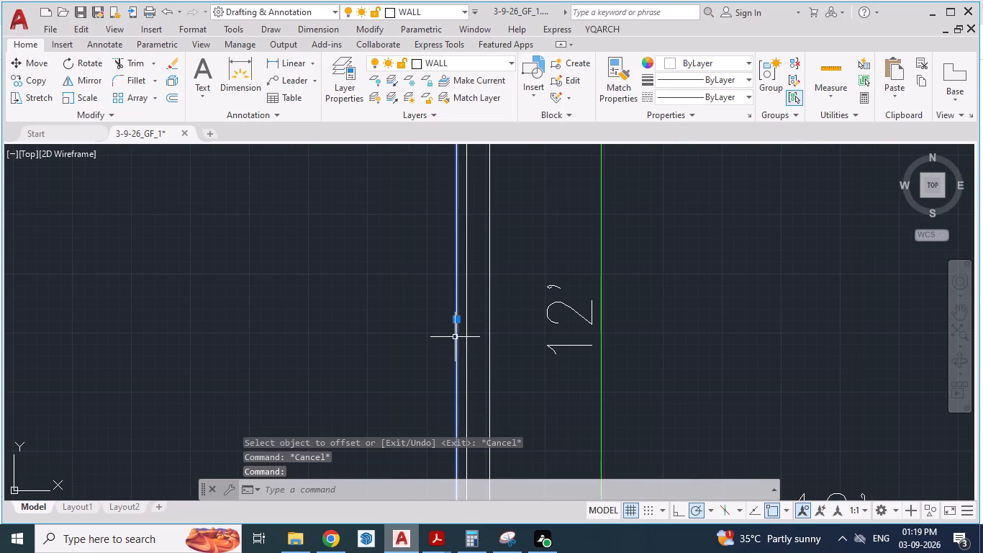
key(Delete)
Extend the upper west room's north and south inner wall lines to the new partition face.
scroll(376, 393, down, 3)
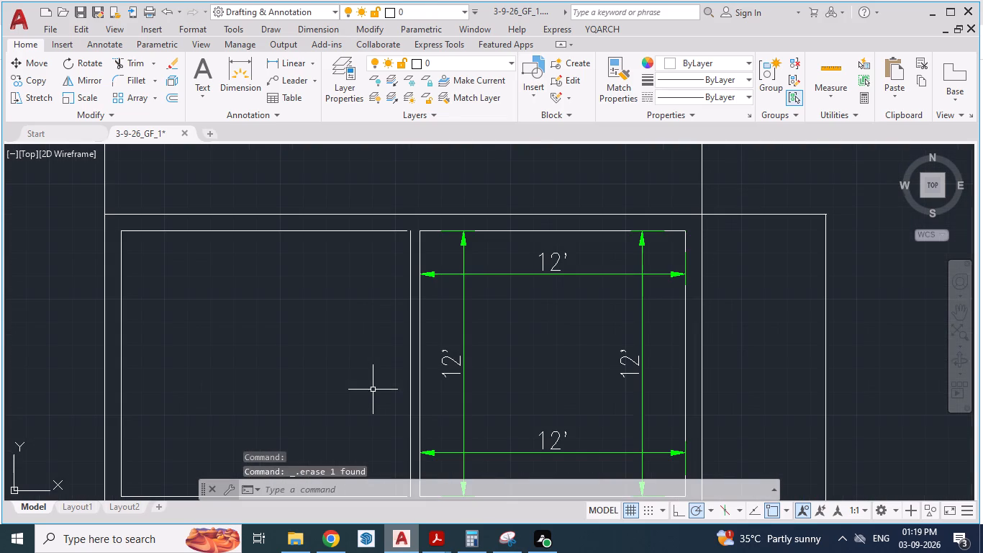
scroll(370, 207, up, 2)
text(EX)
key(Return)
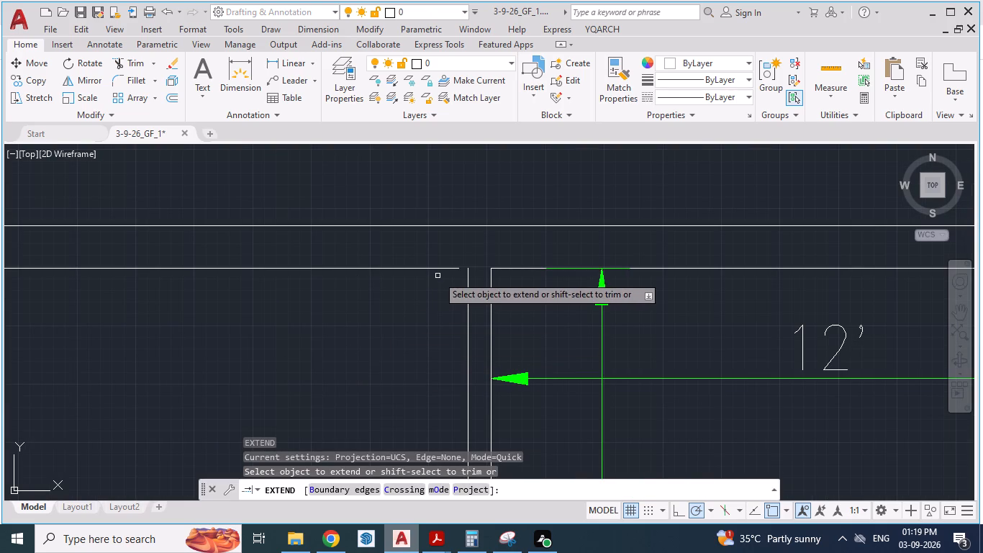
click(430, 268)
scroll(430, 268, down, 5)
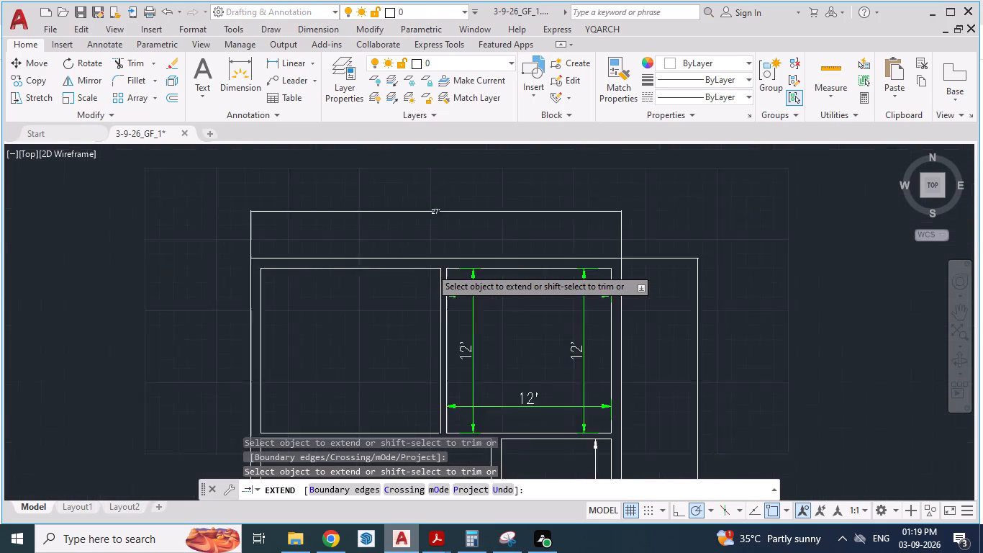
scroll(435, 382, up, 4)
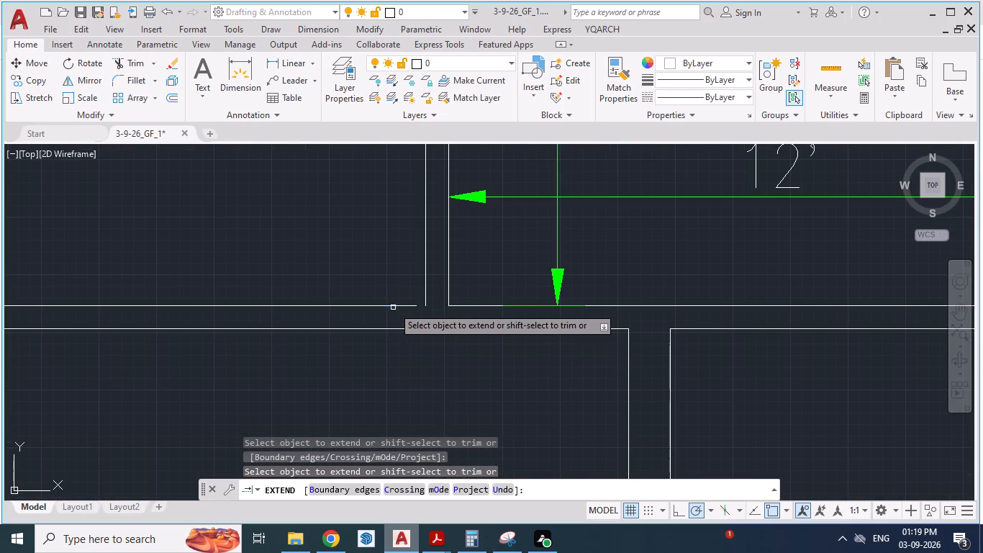
click(391, 303)
scroll(391, 336, down, 2)
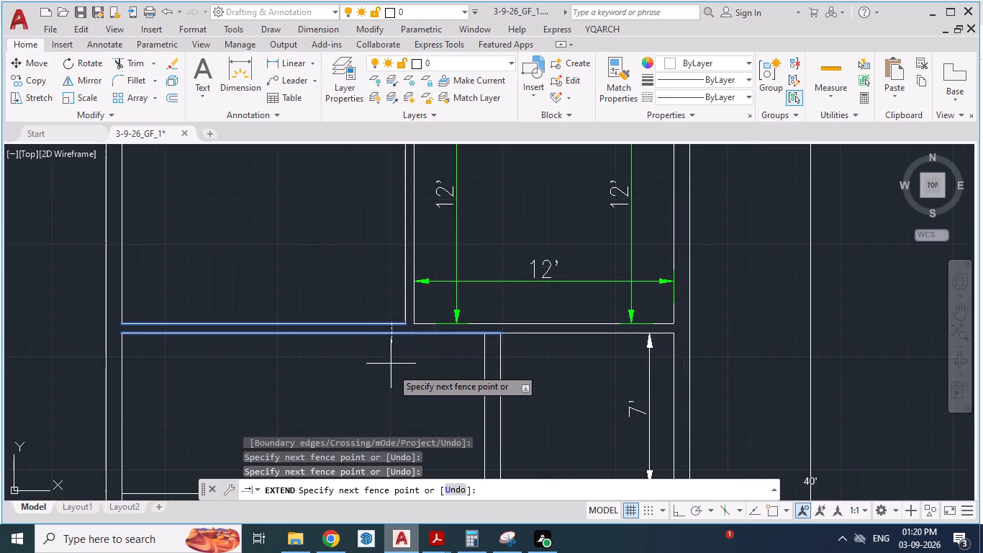
scroll(391, 374, up, 2)
click(389, 377)
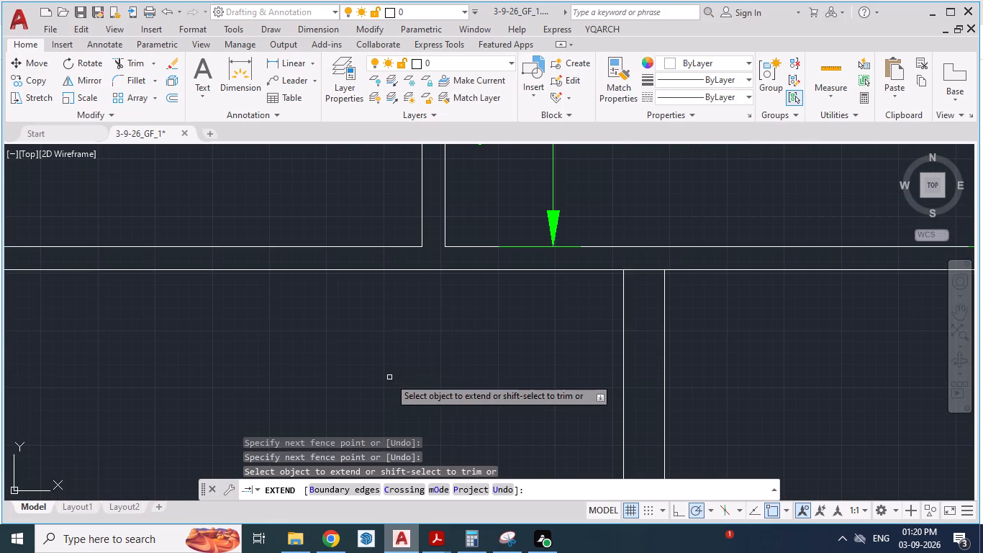
scroll(384, 302, down, 4)
scroll(348, 218, up, 1)
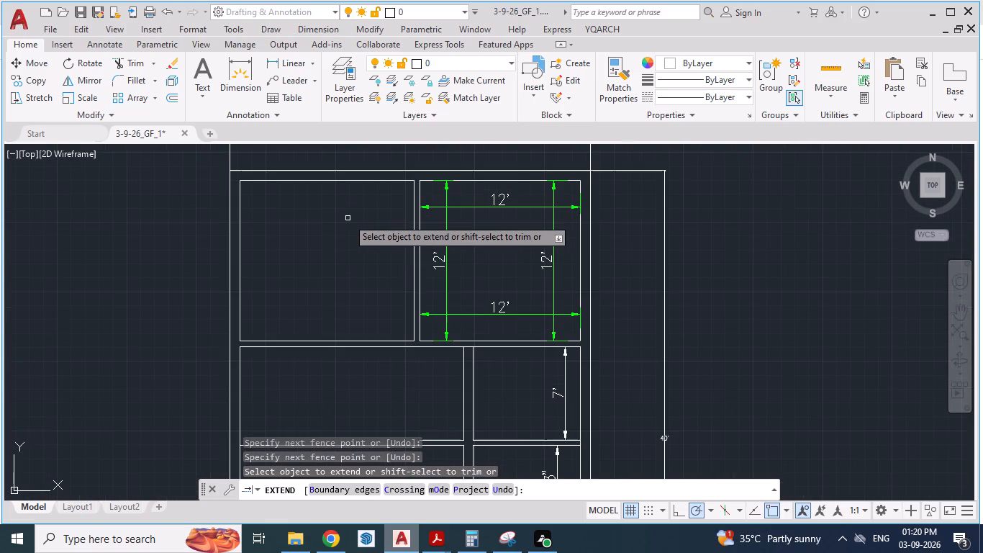
key(Escape)
key(Escape)
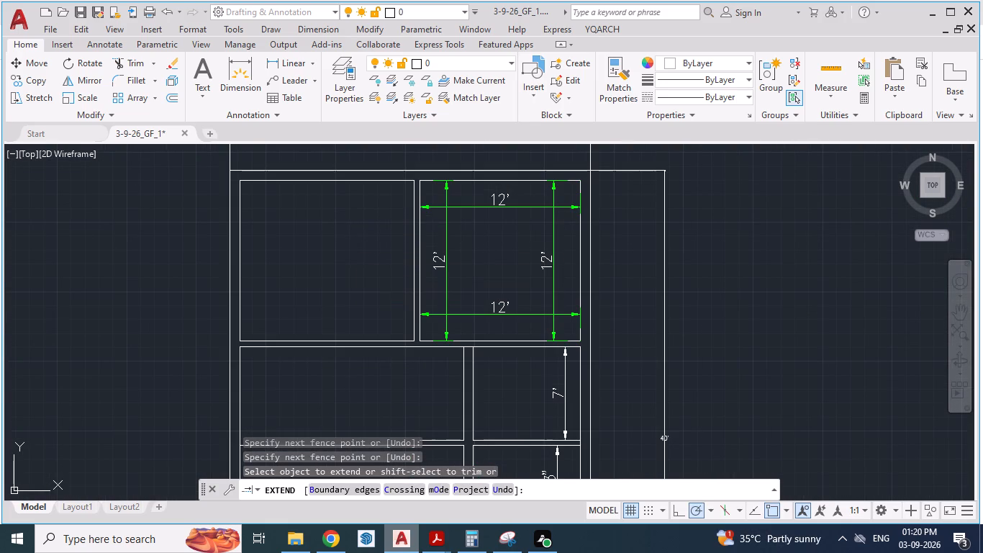
Change the partition west of the 7' room to 5" thickness with the YQArch wall thickness command WWT, keeping one side.
scroll(342, 274, down, 3)
scroll(406, 393, down, 1)
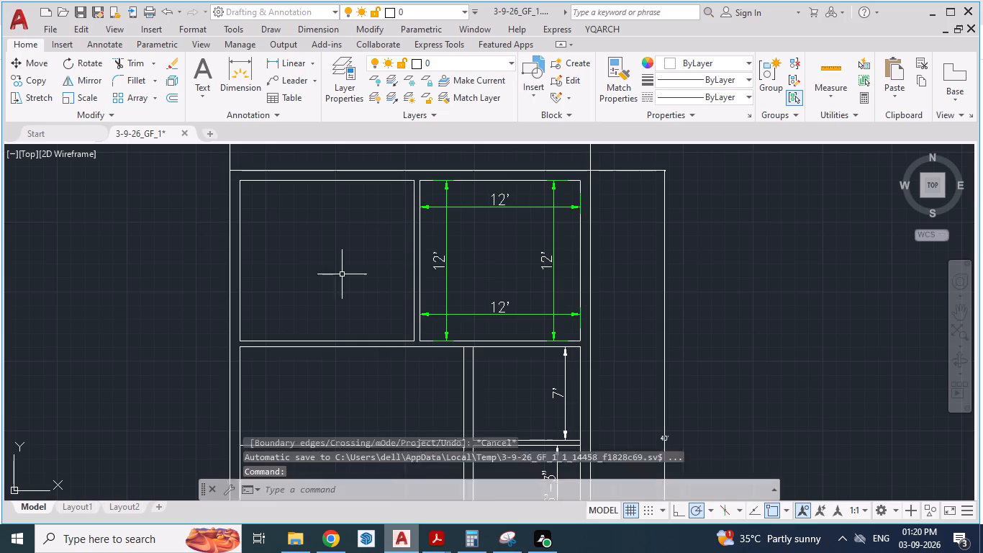
scroll(406, 393, down, 1)
scroll(425, 426, up, 2)
scroll(376, 313, up, 2)
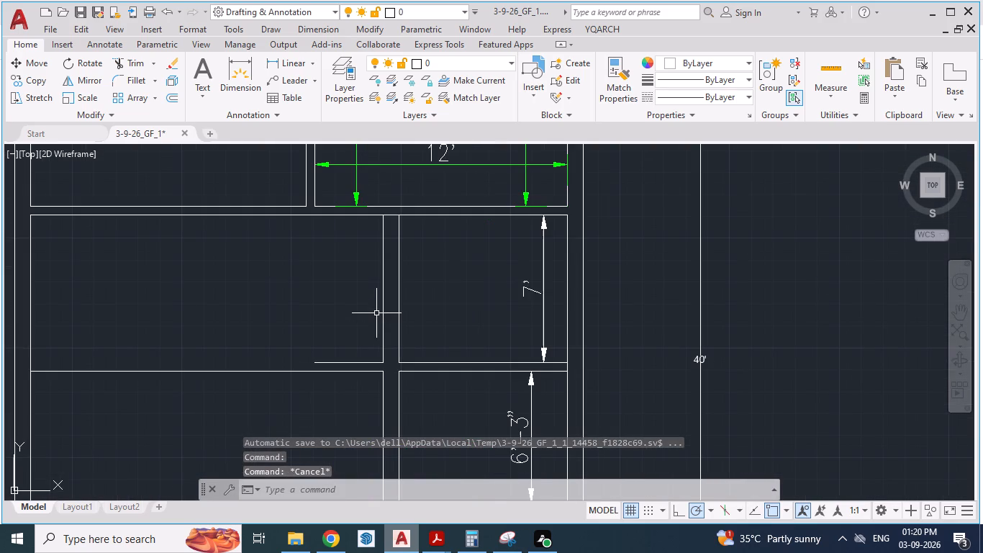
scroll(427, 310, down, 1)
scroll(427, 310, up, 1)
text(WWT)
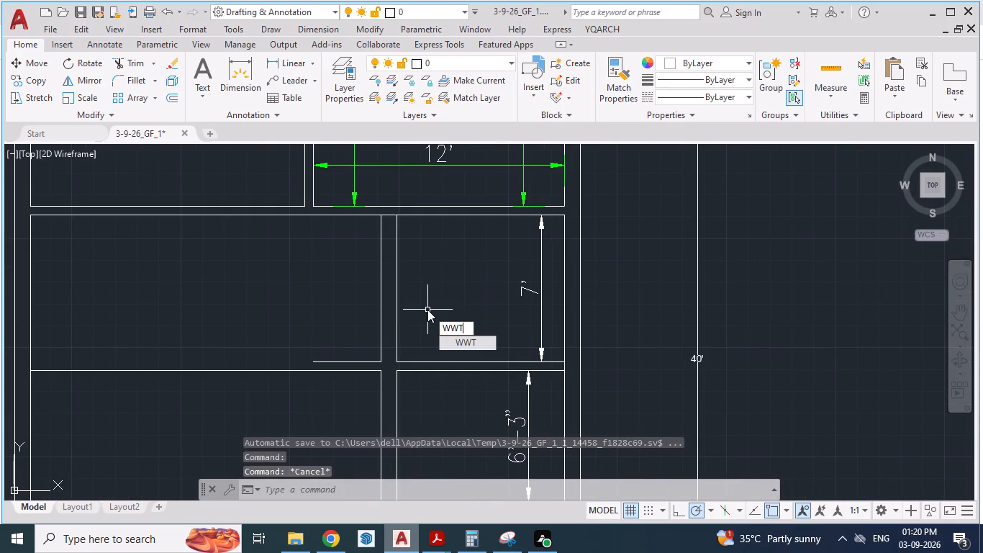
key(Return)
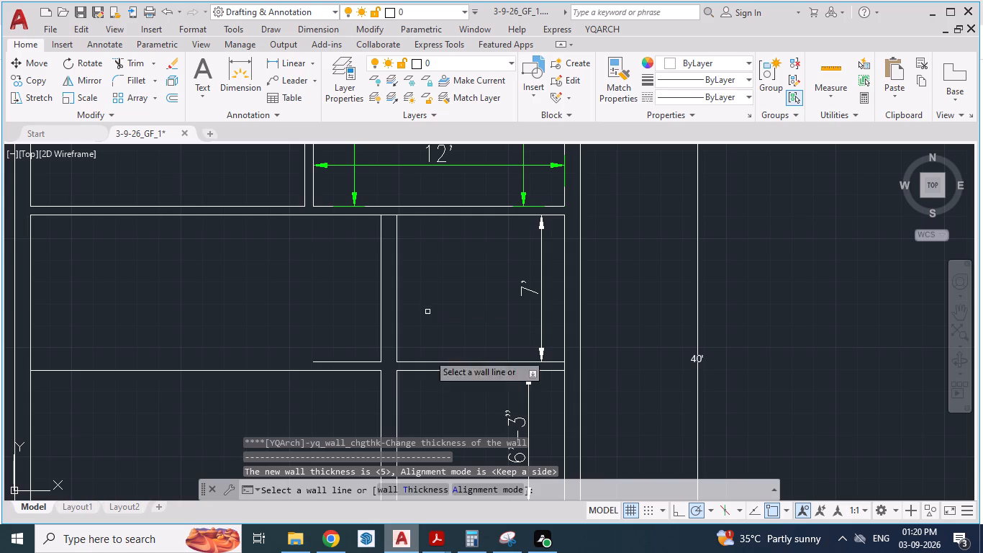
click(404, 488)
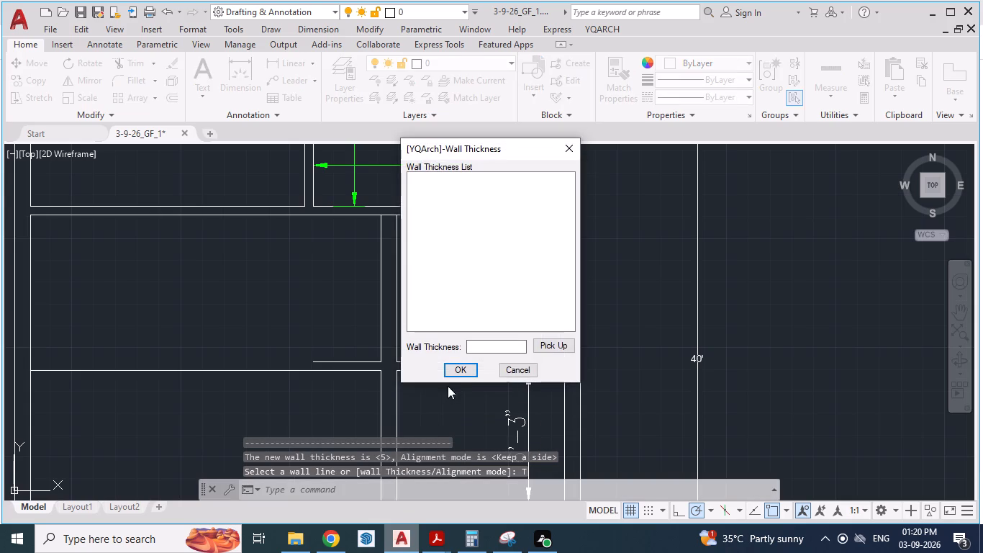
click(452, 369)
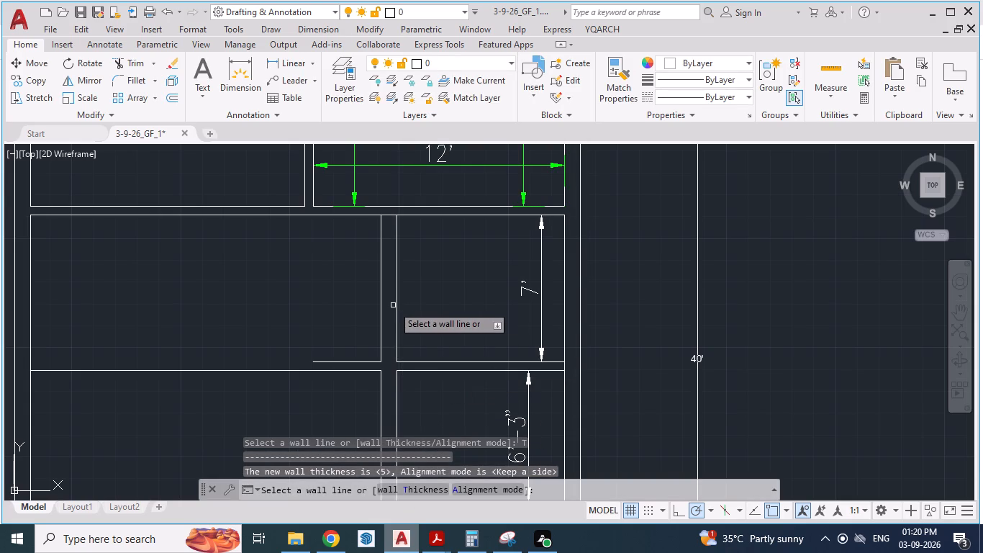
click(397, 306)
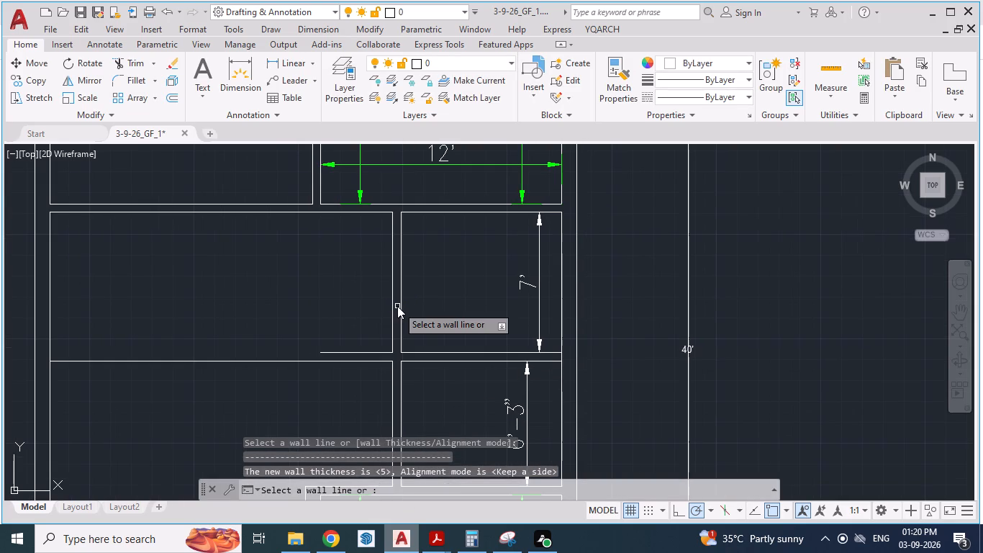
scroll(438, 295, down, 1)
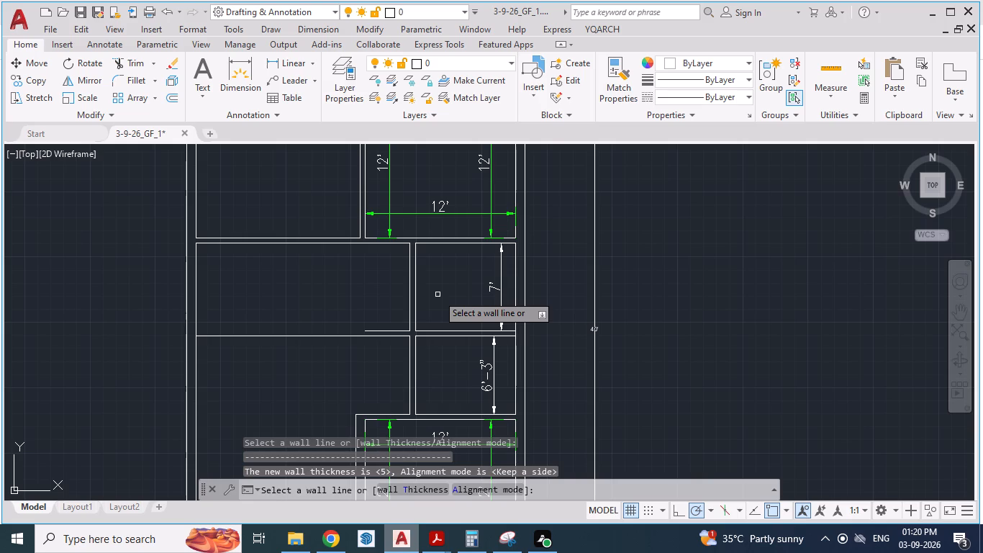
scroll(448, 326, up, 1)
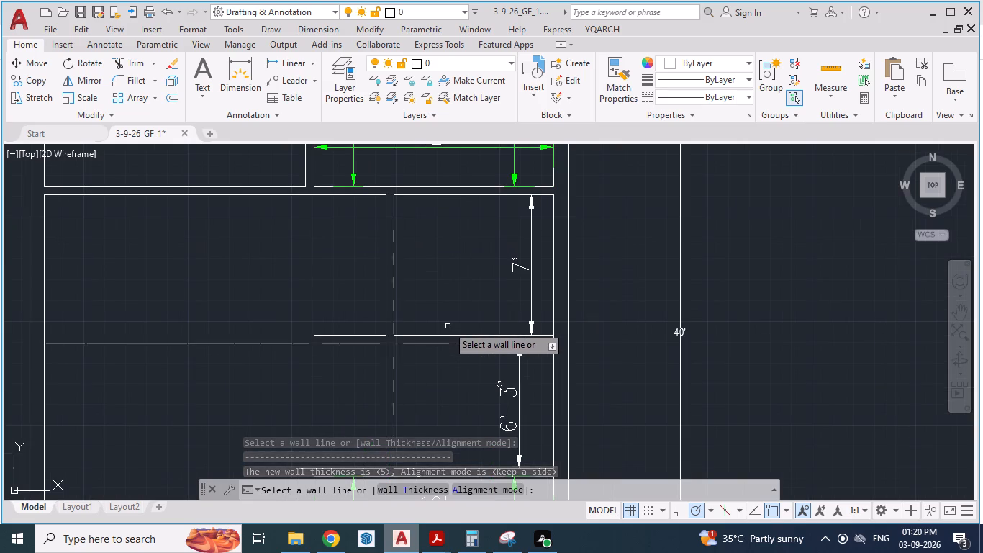
scroll(448, 326, down, 1)
key(Escape)
key(Escape)
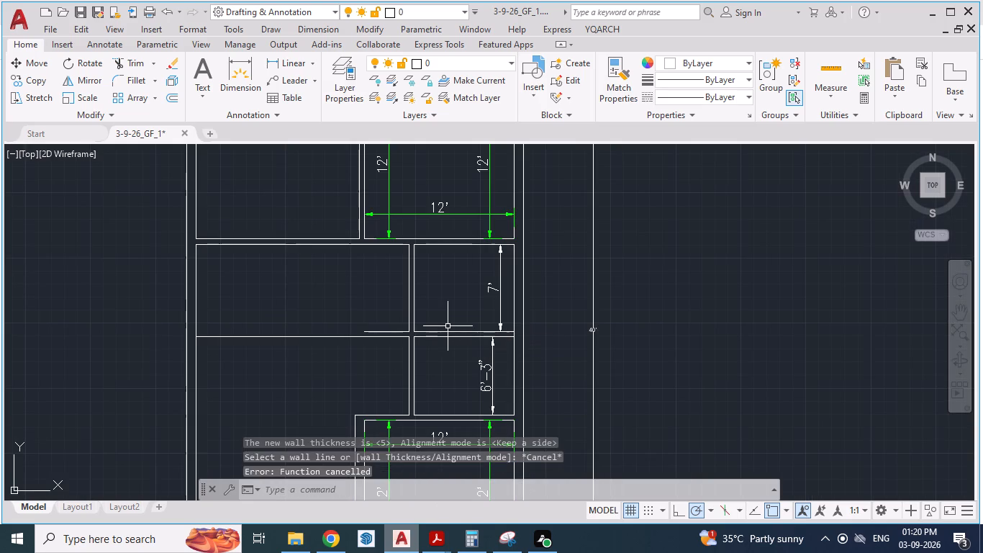
Trim away the two horizontal wall lines crossing the large west space below the 7' room's level.
text(TR)
key(Return)
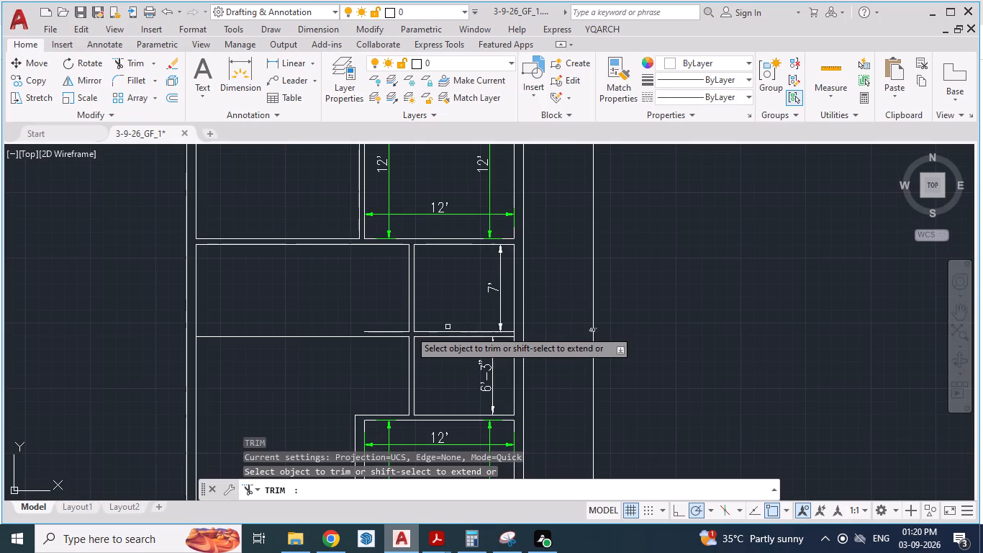
click(380, 337)
click(380, 333)
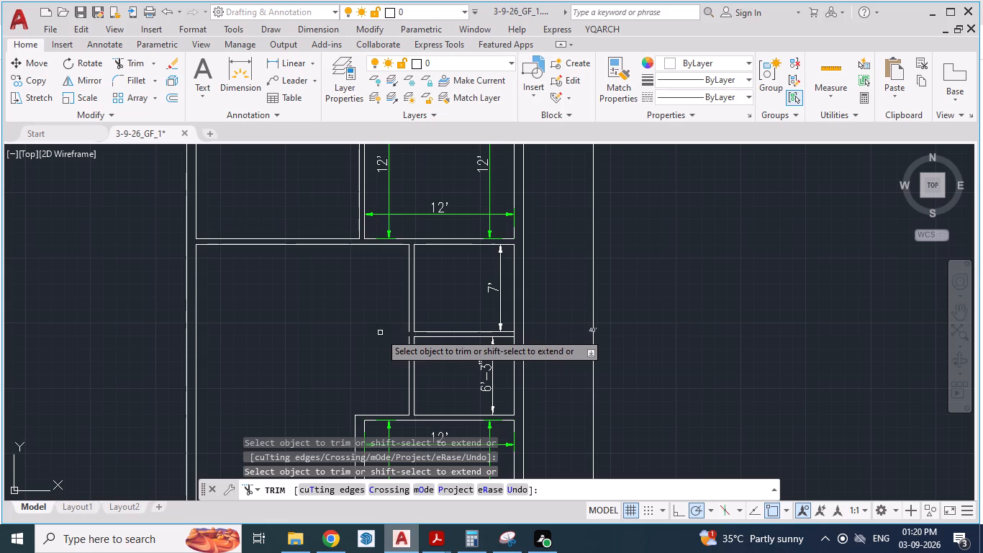
key(Escape)
key(Escape)
Extend the west face line of the 5" partition to close the gap left at the trimmed cross wall.
text(EX)
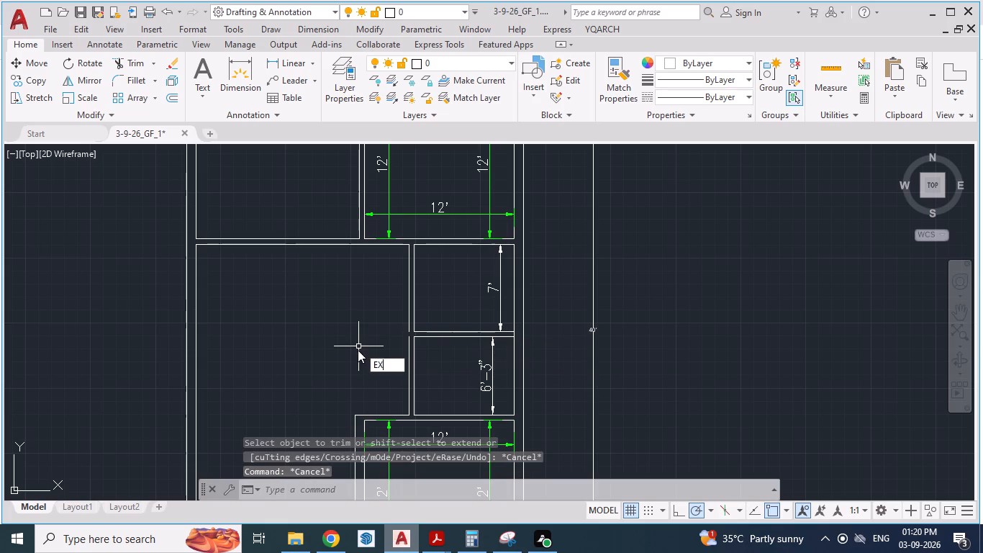
key(Return)
scroll(423, 319, up, 1)
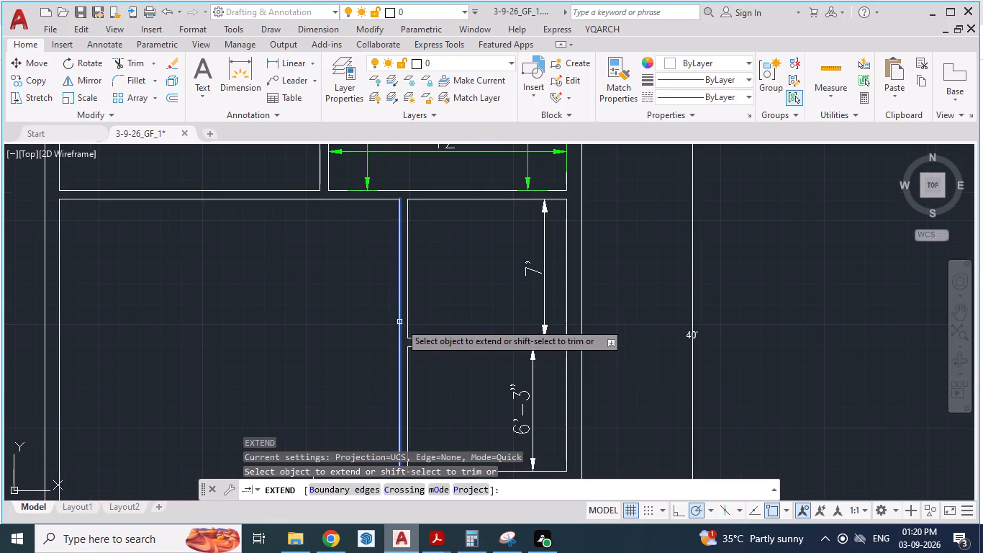
click(402, 323)
click(322, 346)
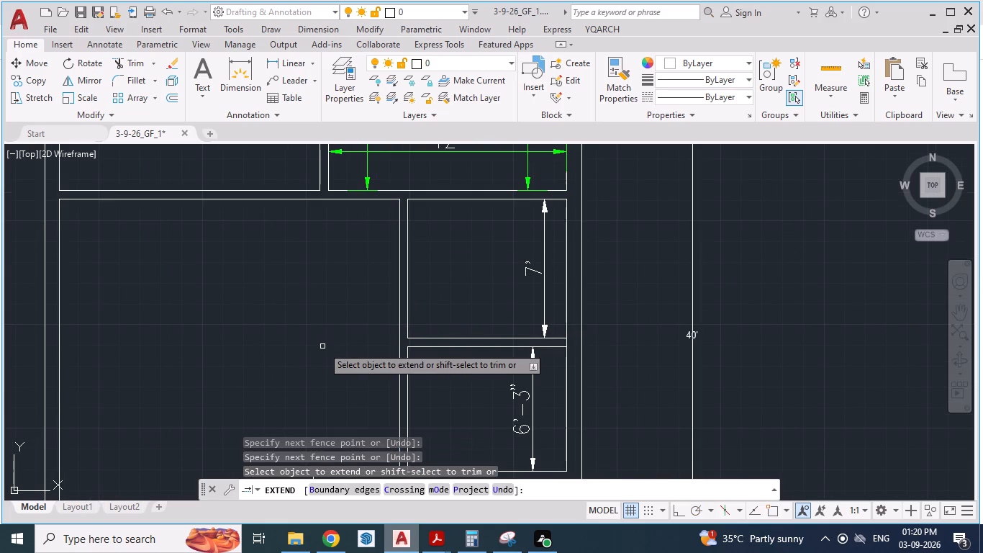
key(Return)
Switch to Acrobat, showing the 24x37 West face FP1323 house plan PDF.
scroll(340, 315, down, 2)
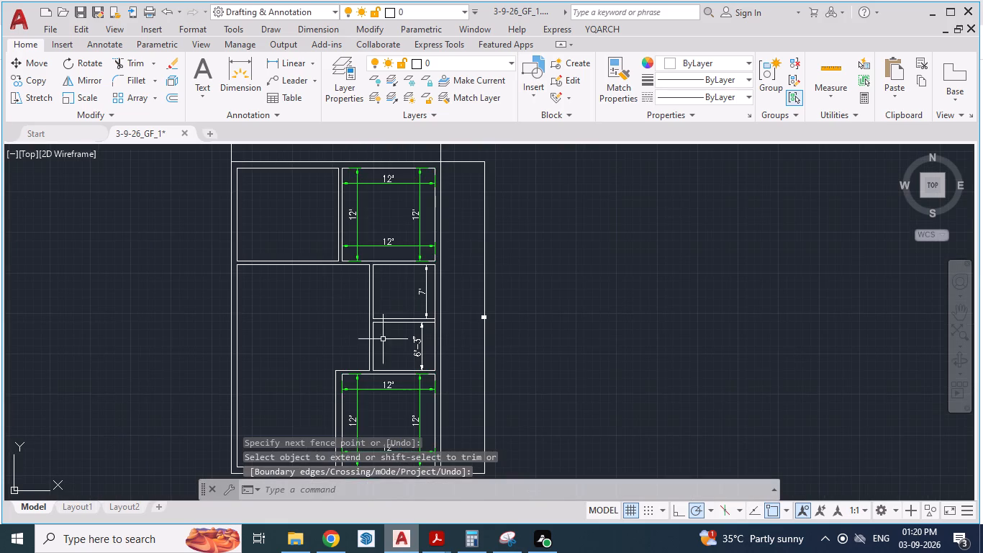
scroll(376, 353, up, 1)
scroll(387, 315, down, 2)
scroll(366, 335, up, 2)
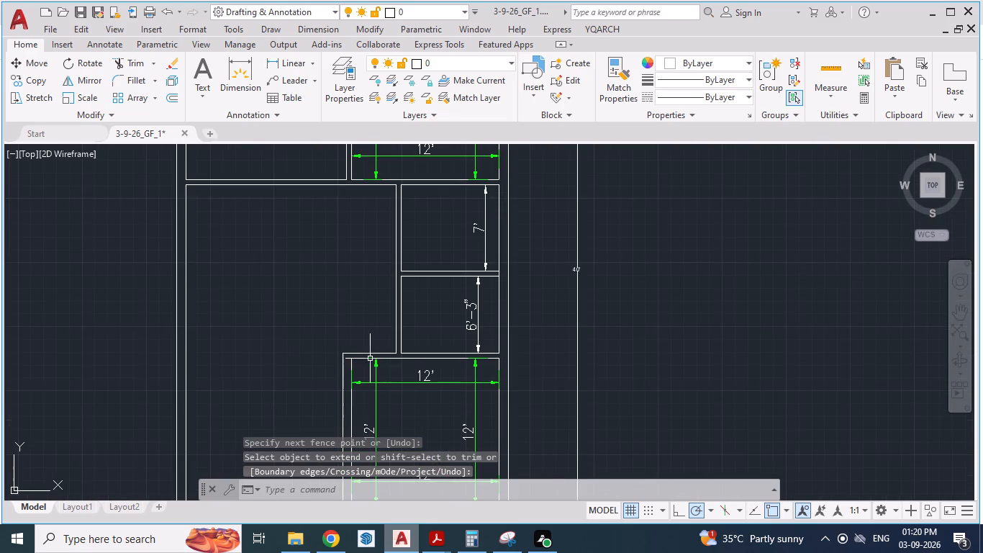
click(399, 531)
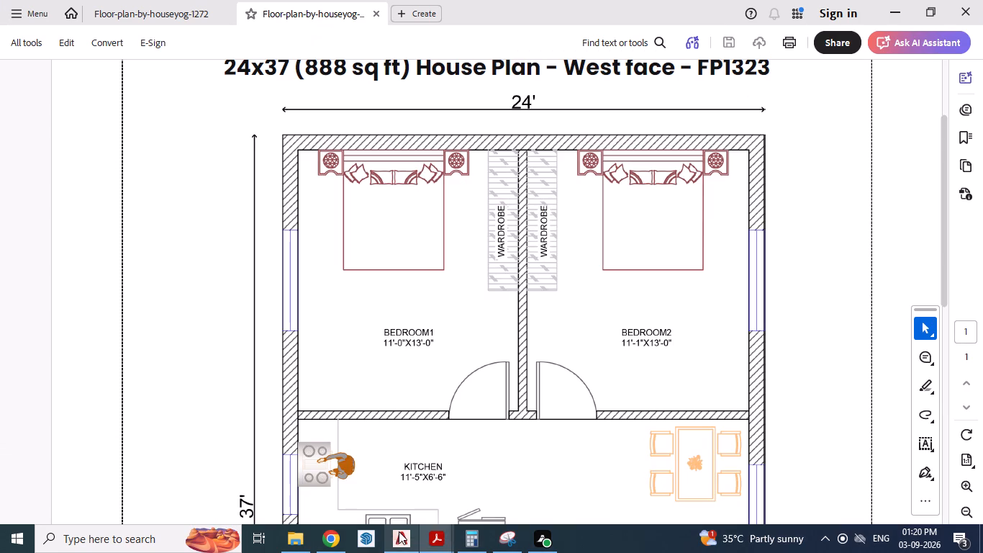
Examine the room layout of the 40' deep three-bedroom plan in the other open PDF, and compare it with the AutoCAD drawing.
click(154, 9)
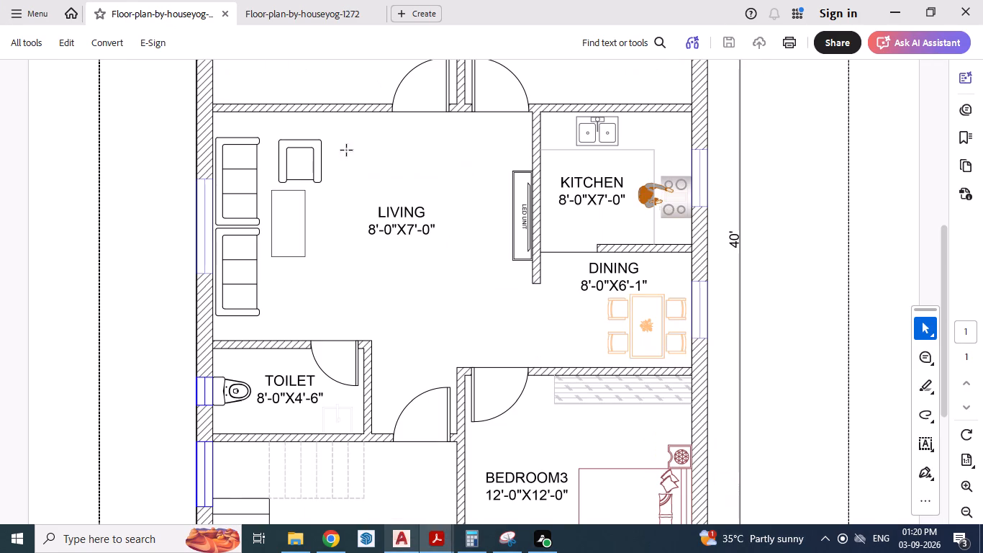
scroll(383, 184, down, 1)
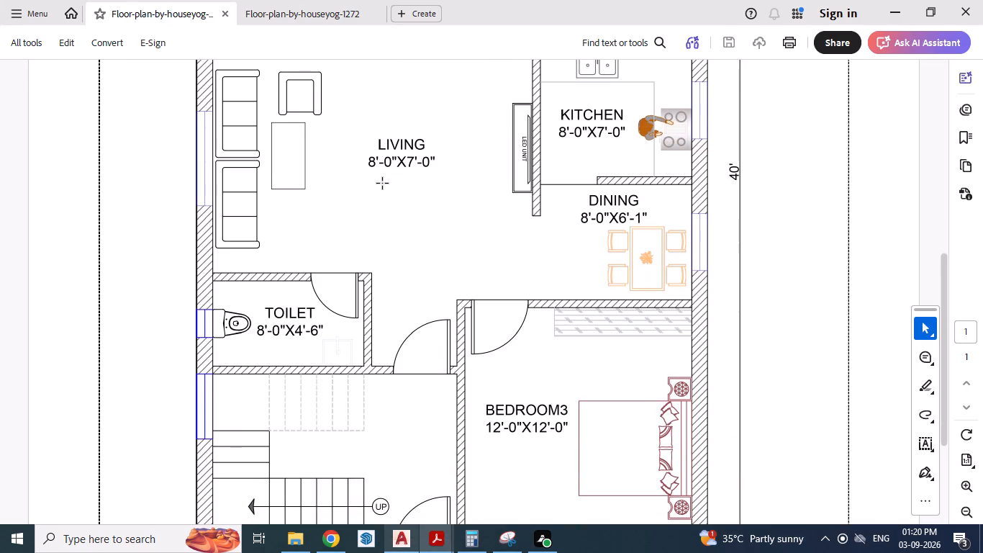
scroll(437, 228, down, 1)
scroll(437, 229, up, 5)
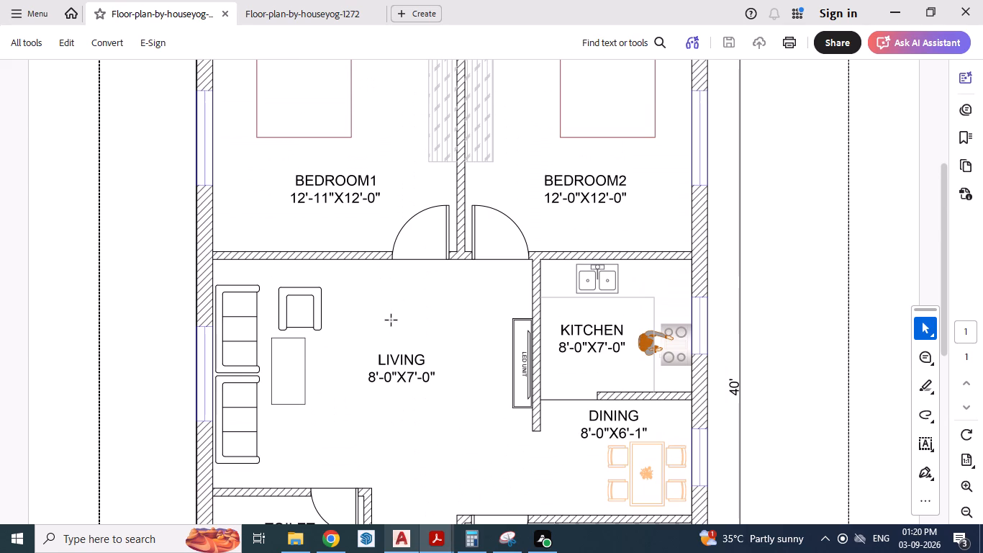
scroll(391, 320, up, 1)
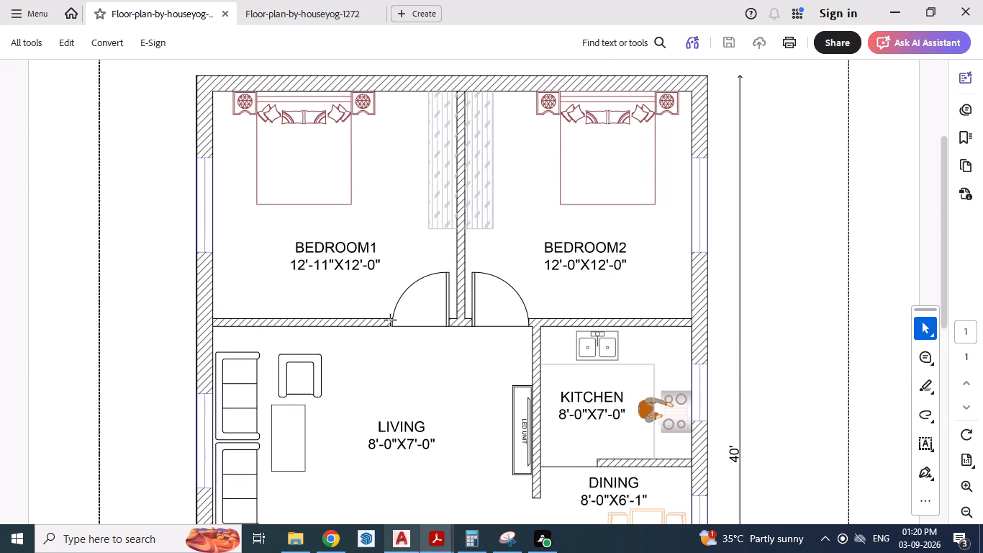
click(407, 549)
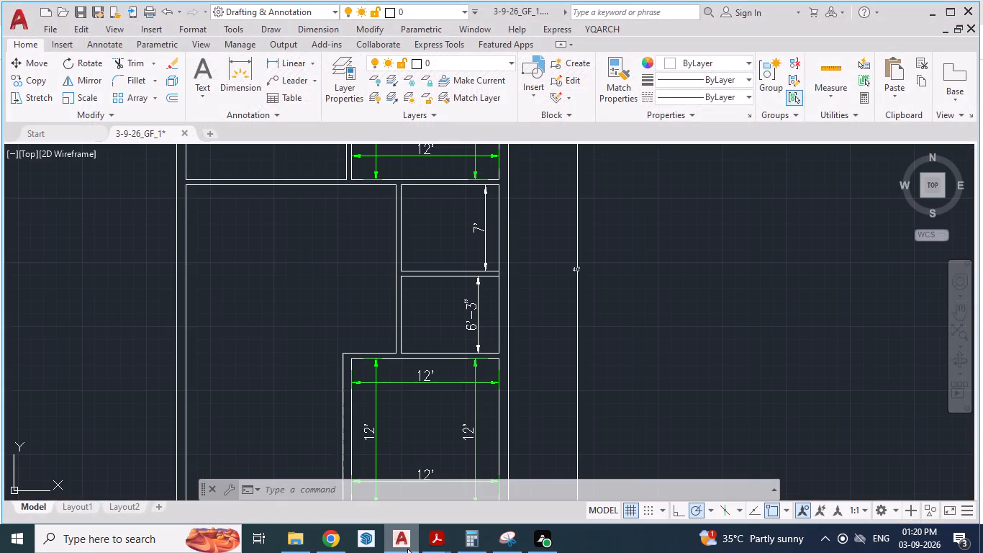
click(406, 547)
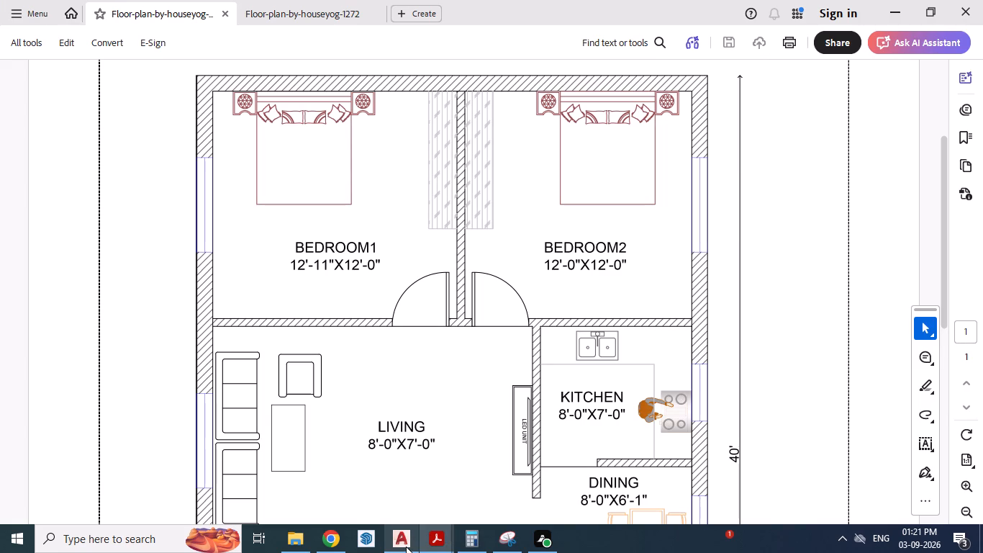
click(406, 547)
scroll(391, 302, down, 1)
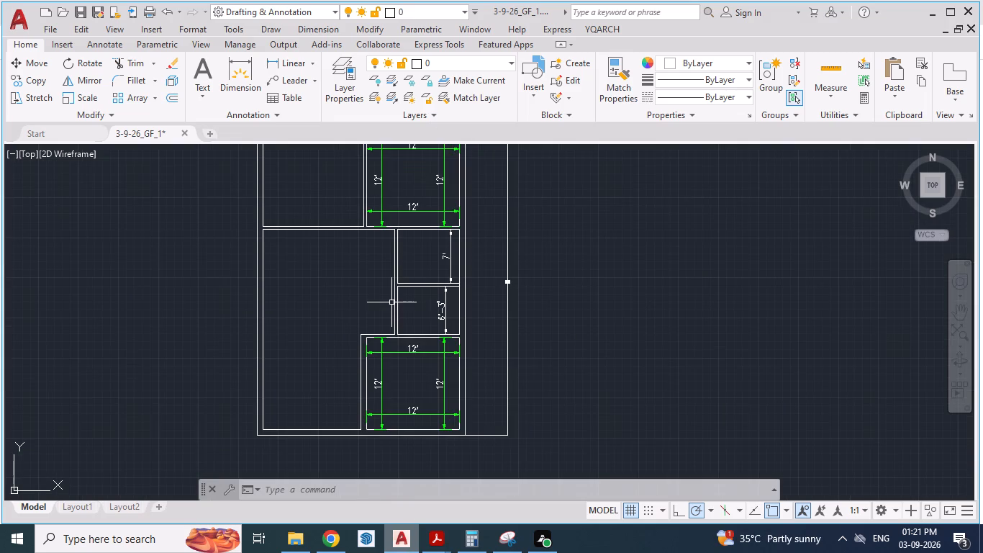
scroll(390, 300, down, 1)
scroll(360, 192, up, 2)
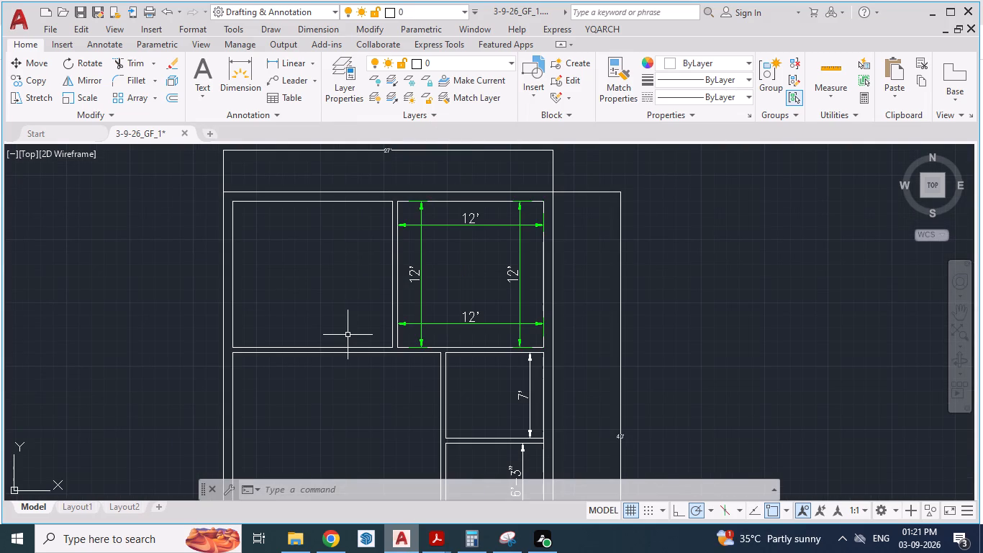
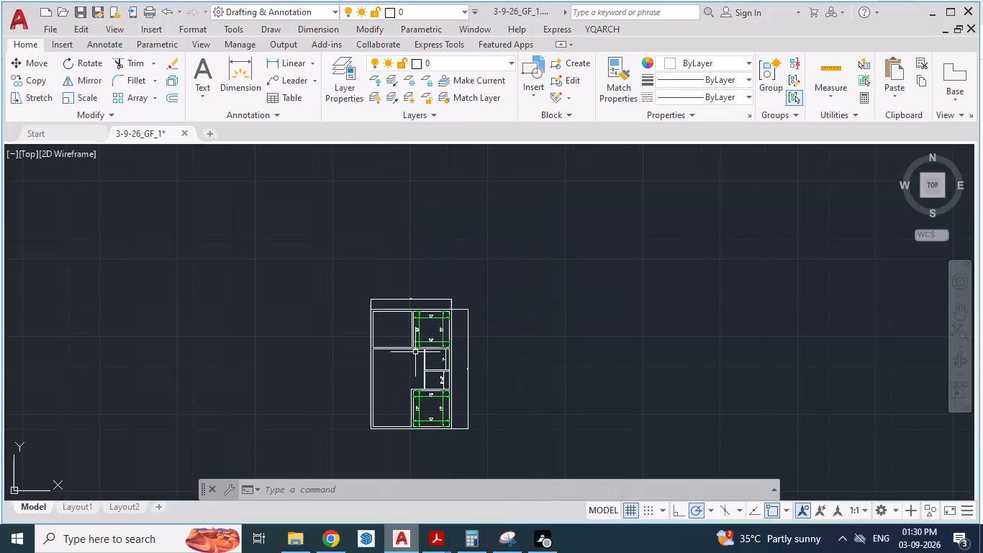
Compare the kitchen, dining and living area of the 27x40 South face plan PDF with the AutoCAD drawing's central rooms.
key(Escape)
scroll(409, 393, up, 3)
scroll(432, 337, down, 1)
scroll(467, 346, up, 1)
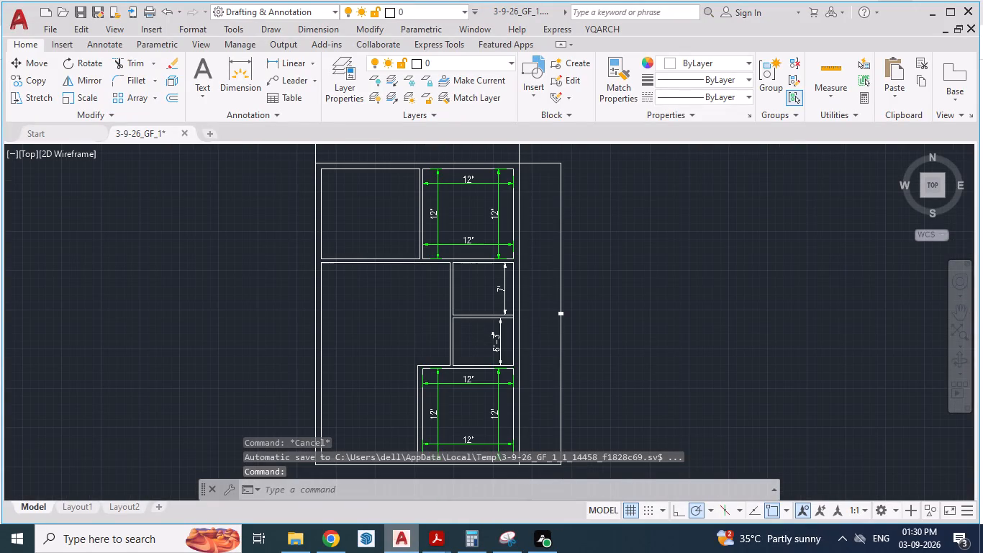
key(Tab)
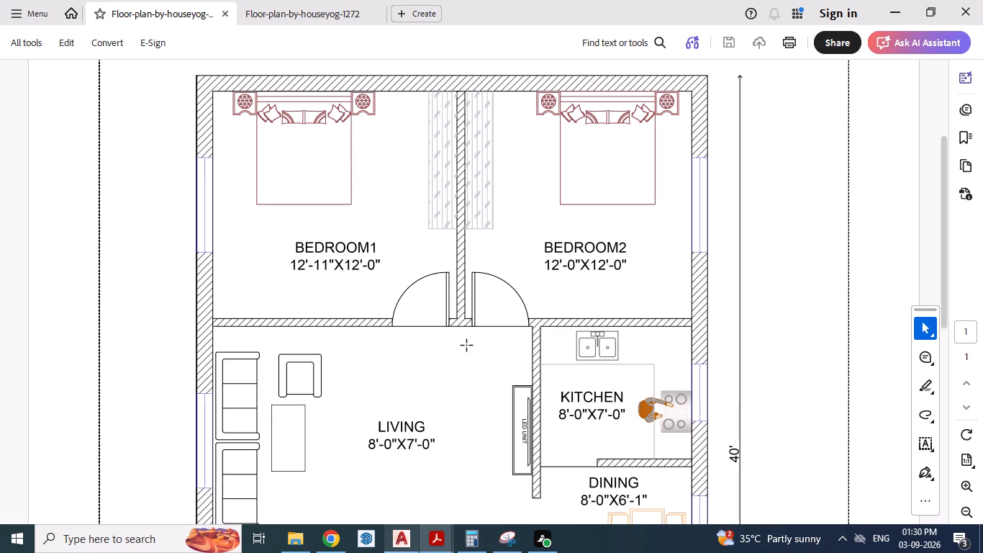
scroll(426, 343, down, 2)
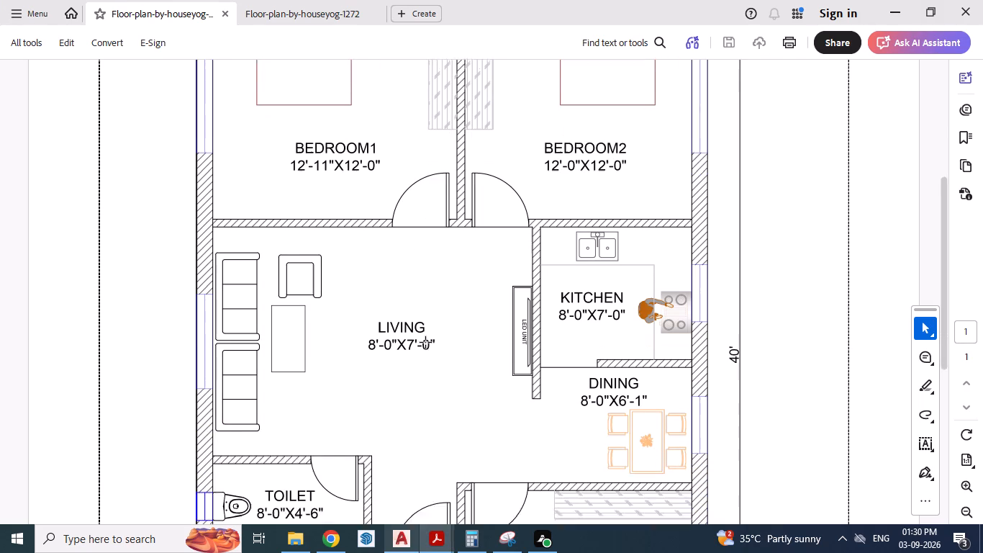
scroll(419, 330, down, 1)
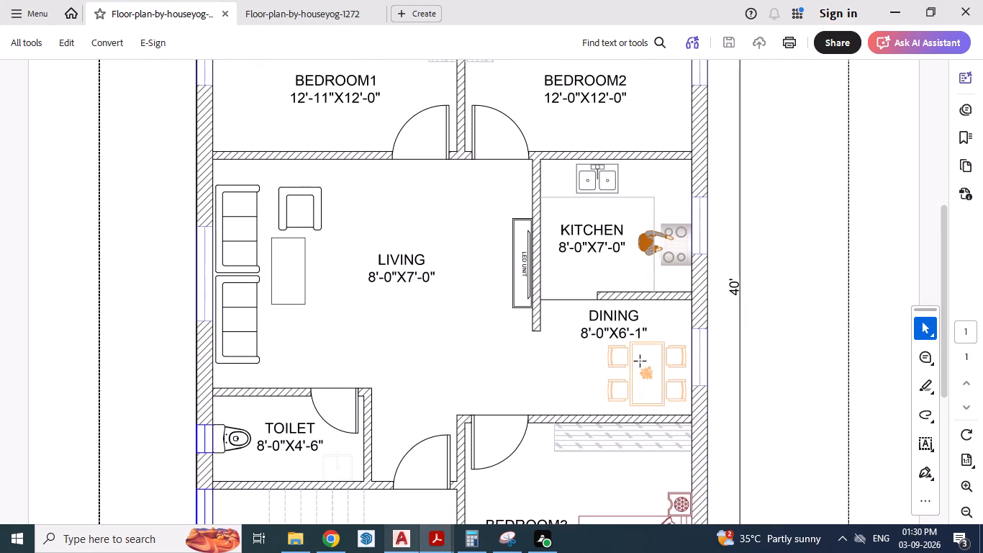
key(alt+Tab)
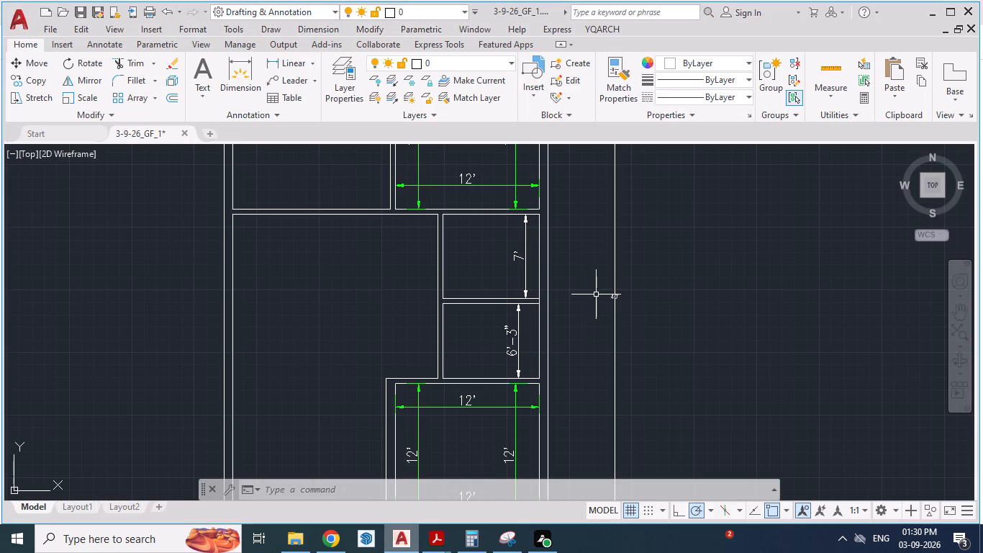
key(alt+Tab)
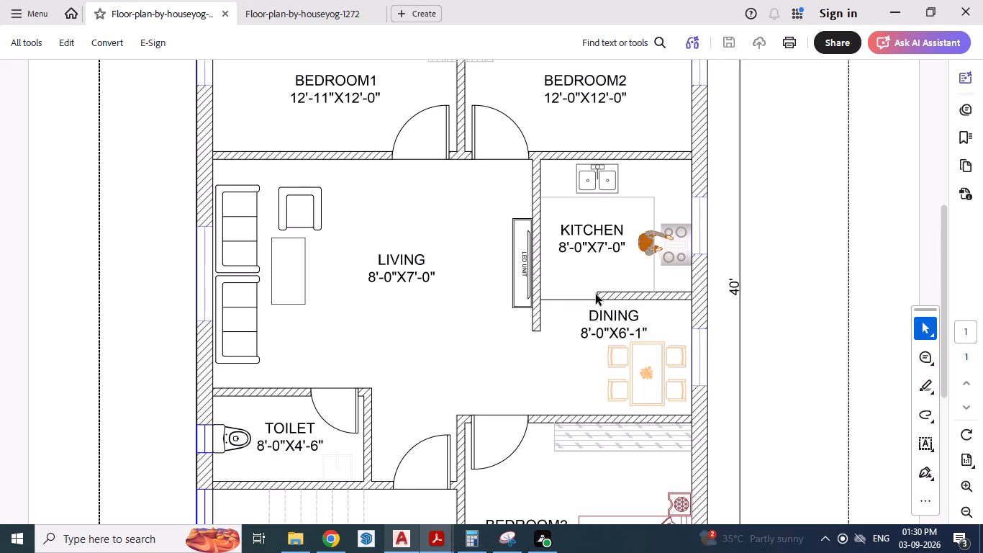
key(alt+Tab)
scroll(596, 295, down, 1)
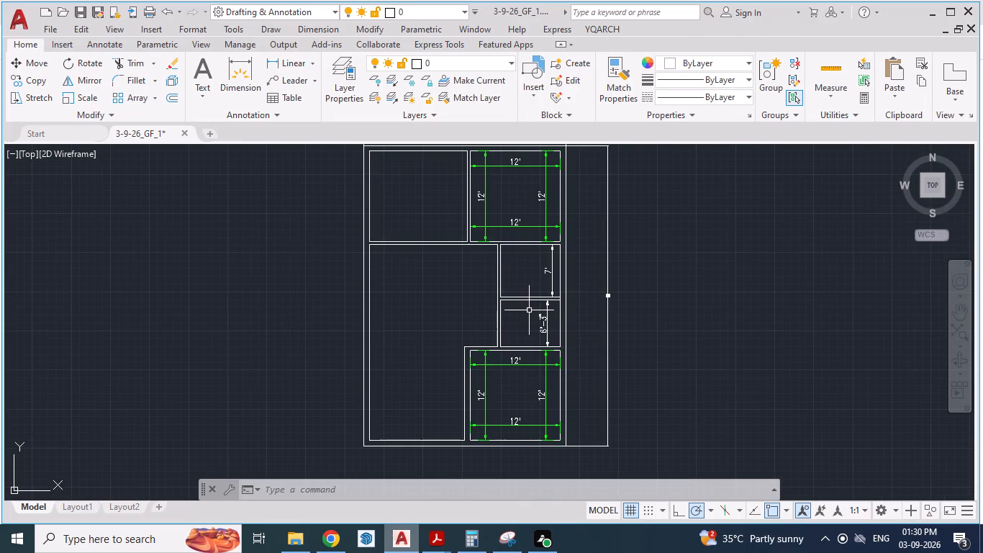
key(alt+Tab)
scroll(529, 310, down, 1)
key(alt+Tab)
scroll(391, 365, down, 1)
scroll(382, 417, up, 1)
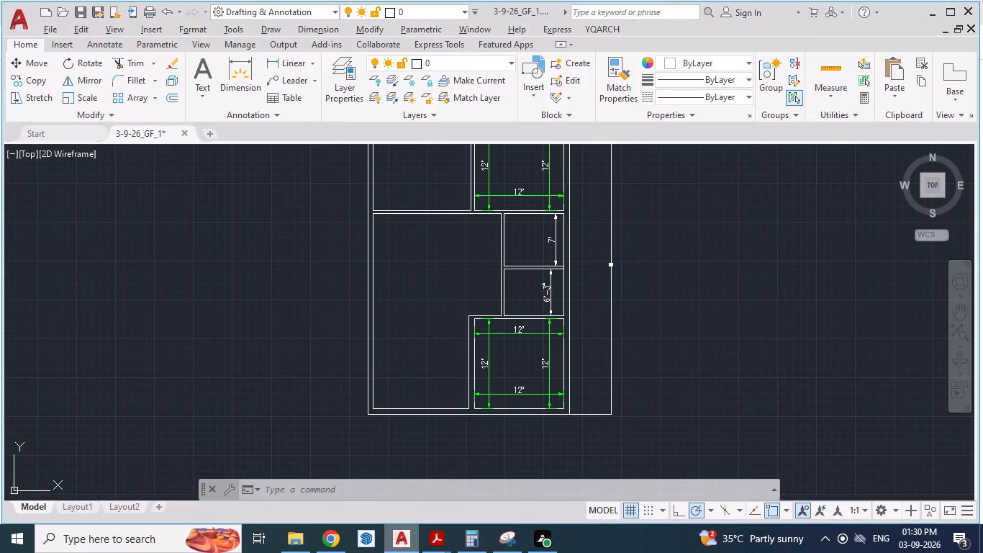
Examine the toilet, staircase, entry and living area layout and the room sizes in the 27x40 ground floor plan PDF.
key(alt+Tab)
scroll(442, 302, down, 4)
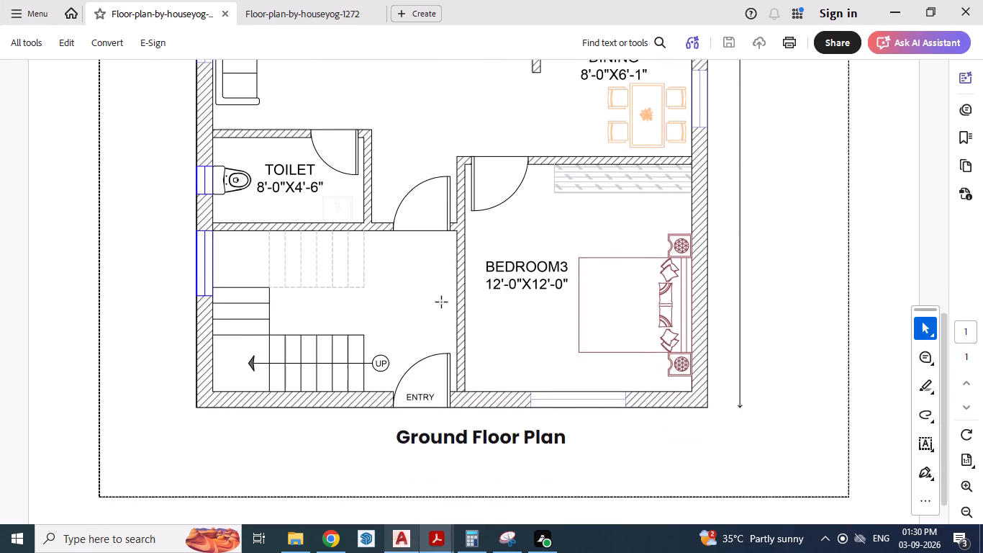
scroll(442, 302, up, 2)
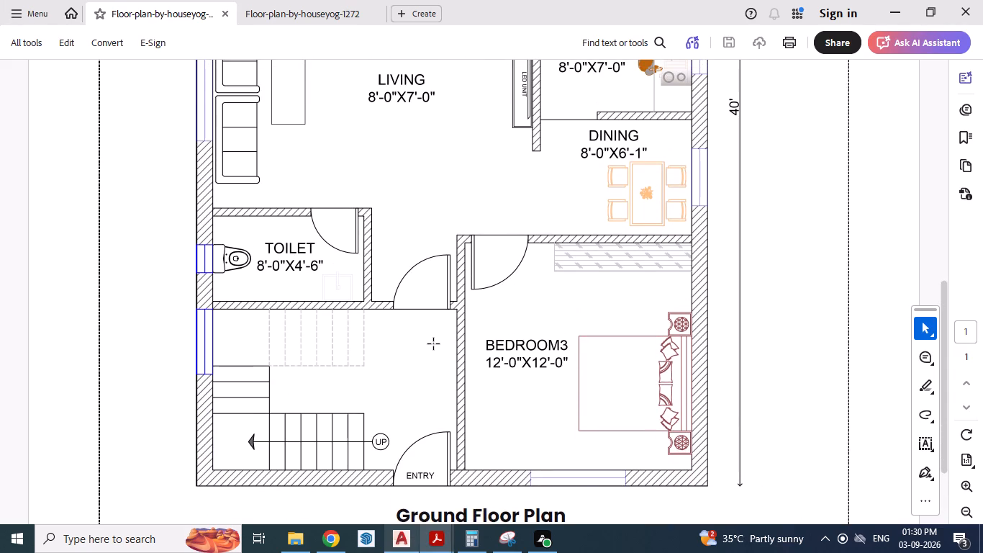
scroll(434, 344, up, 2)
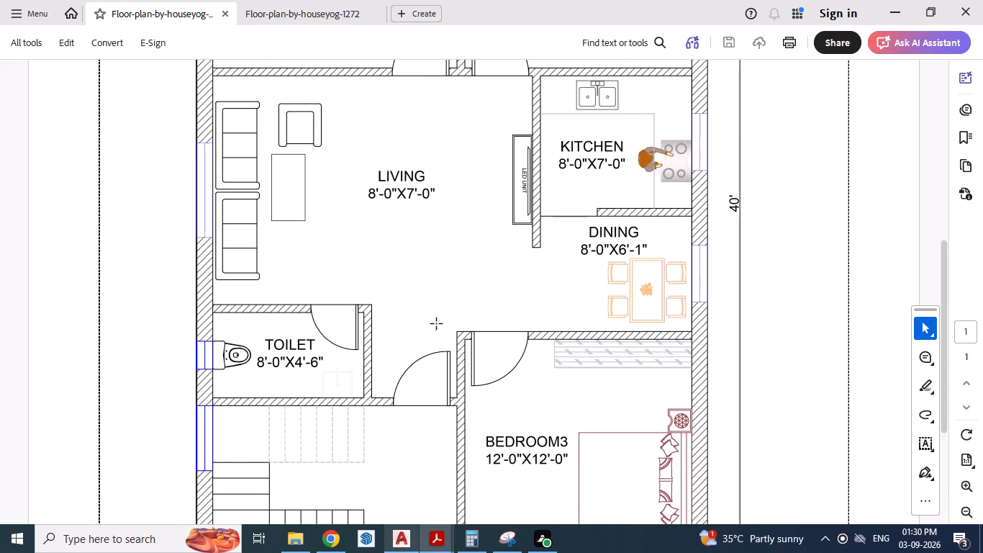
scroll(437, 342, down, 3)
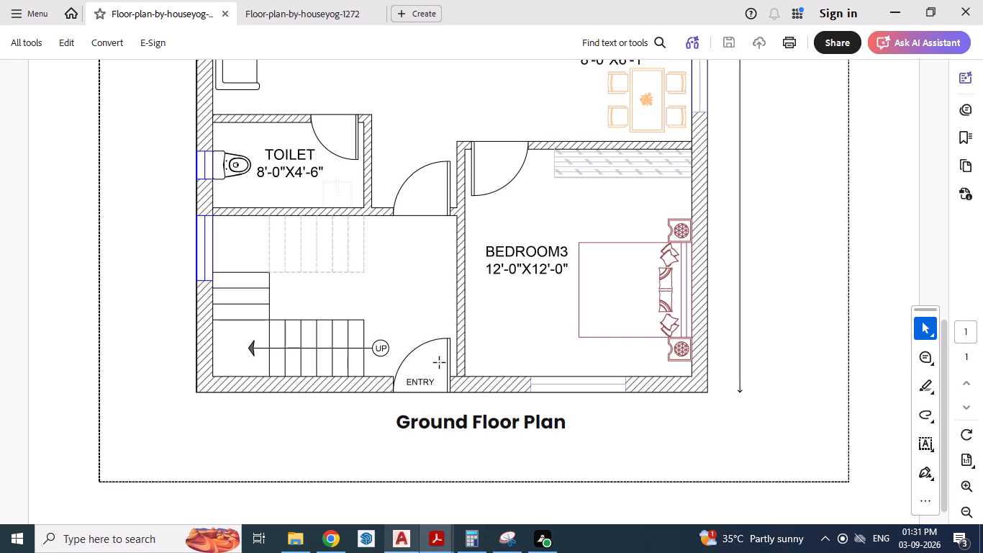
scroll(440, 363, up, 2)
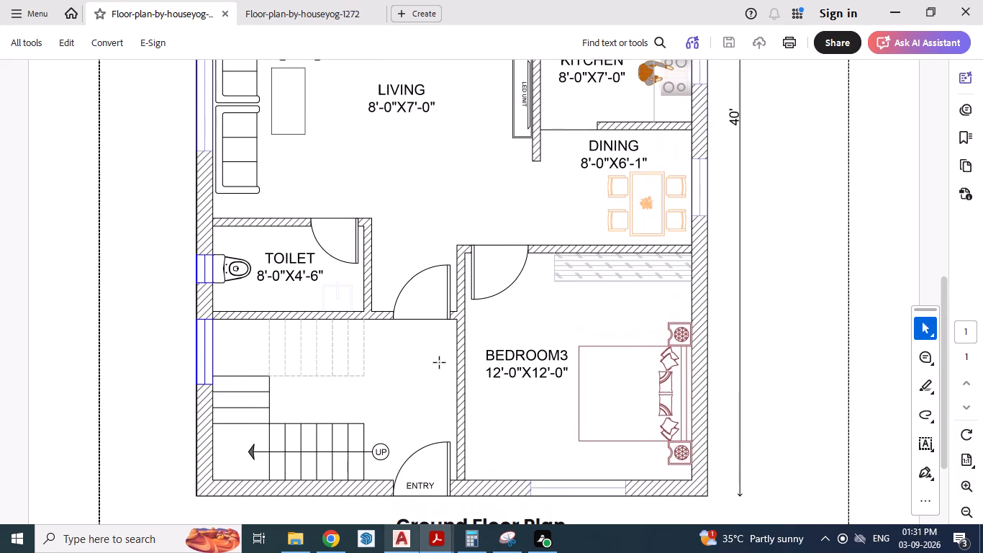
scroll(440, 363, up, 2)
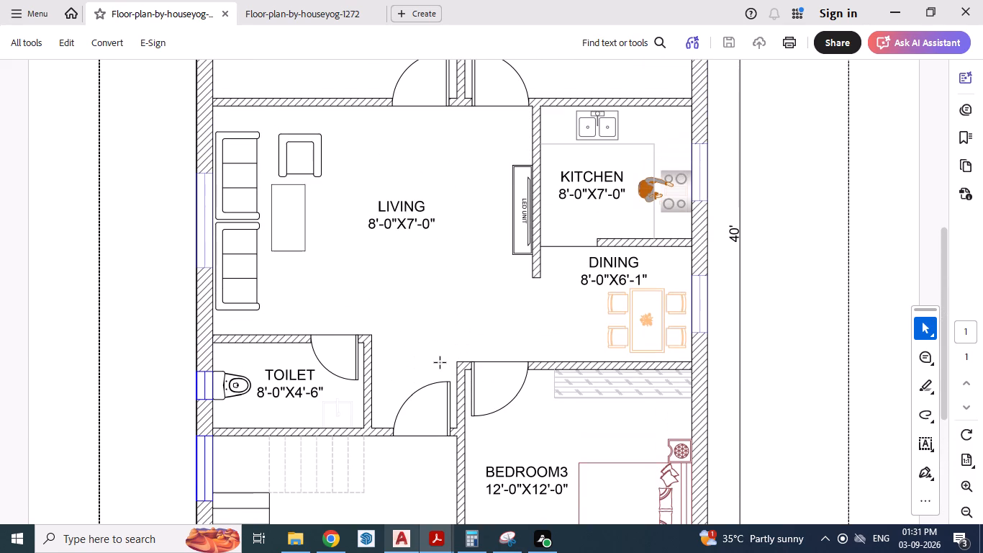
scroll(440, 363, up, 1)
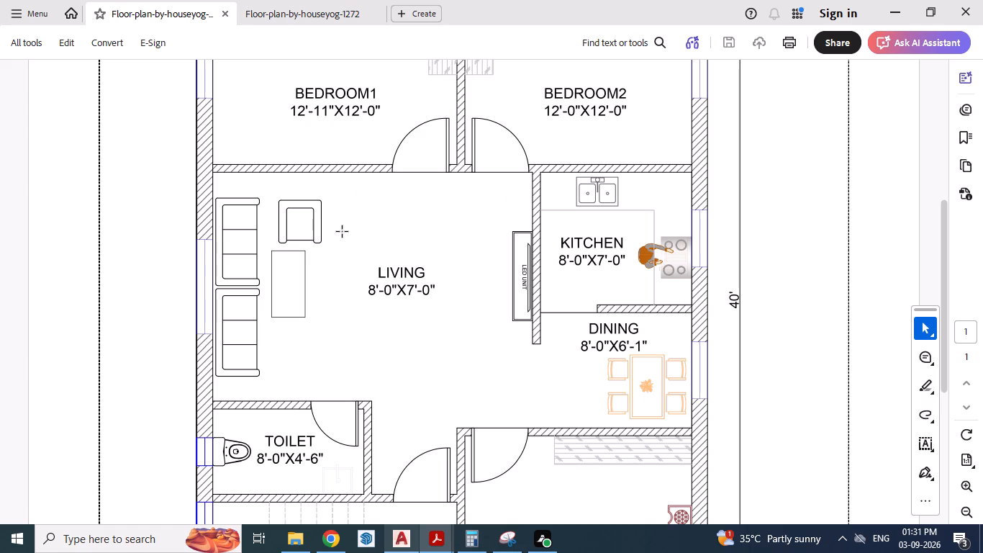
ctrl+scroll(395, 275, down, 2)
scroll(398, 274, up, 2)
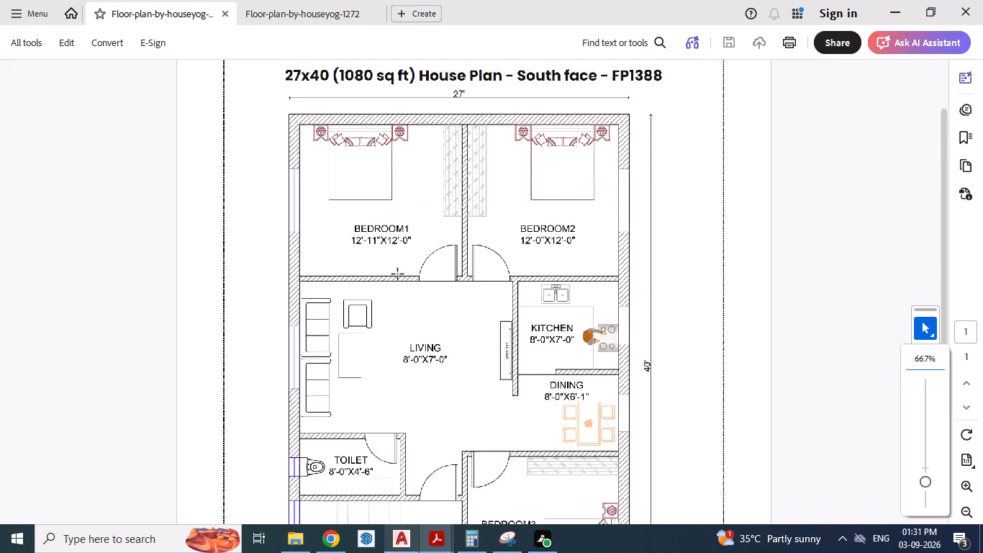
scroll(398, 274, down, 1)
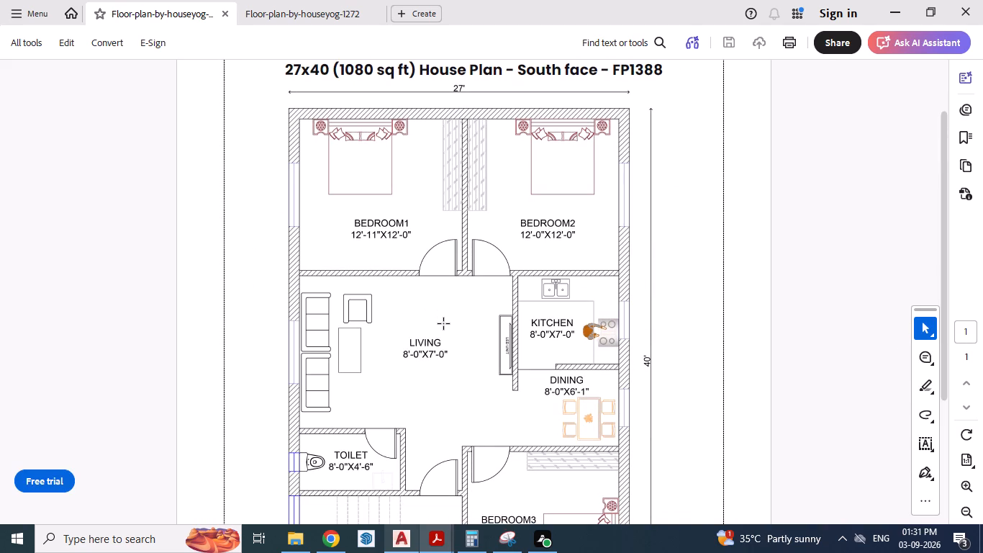
scroll(456, 323, down, 2)
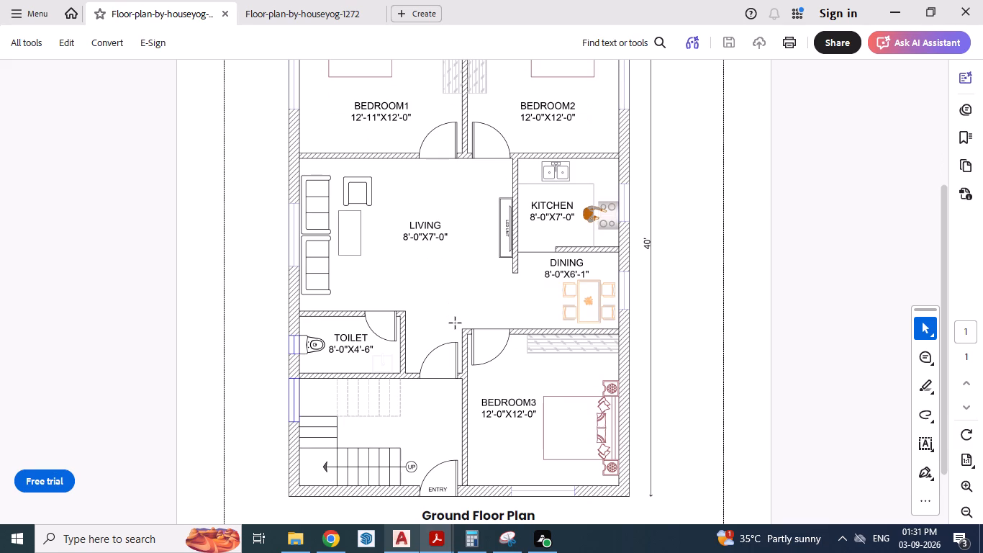
scroll(456, 323, up, 1)
scroll(456, 323, down, 1)
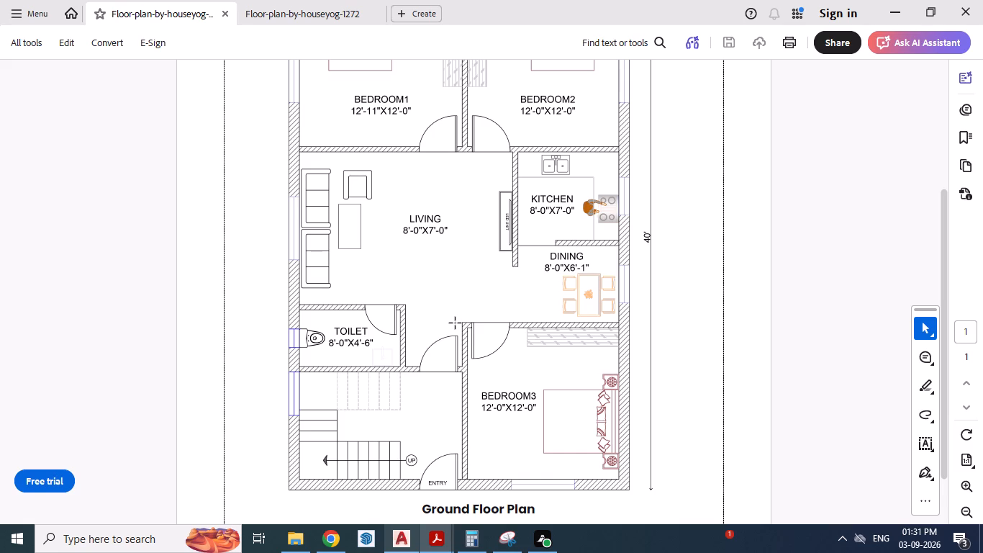
scroll(456, 323, up, 1)
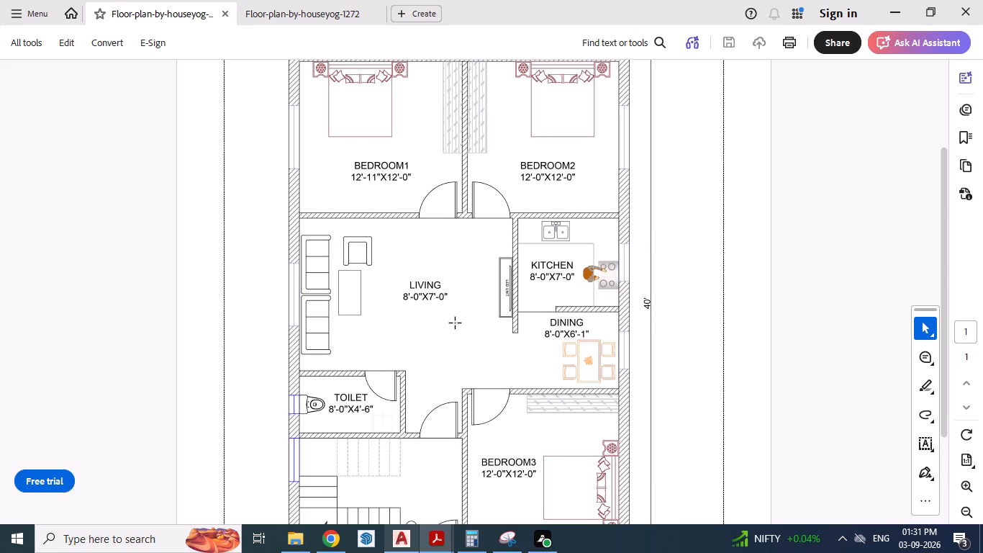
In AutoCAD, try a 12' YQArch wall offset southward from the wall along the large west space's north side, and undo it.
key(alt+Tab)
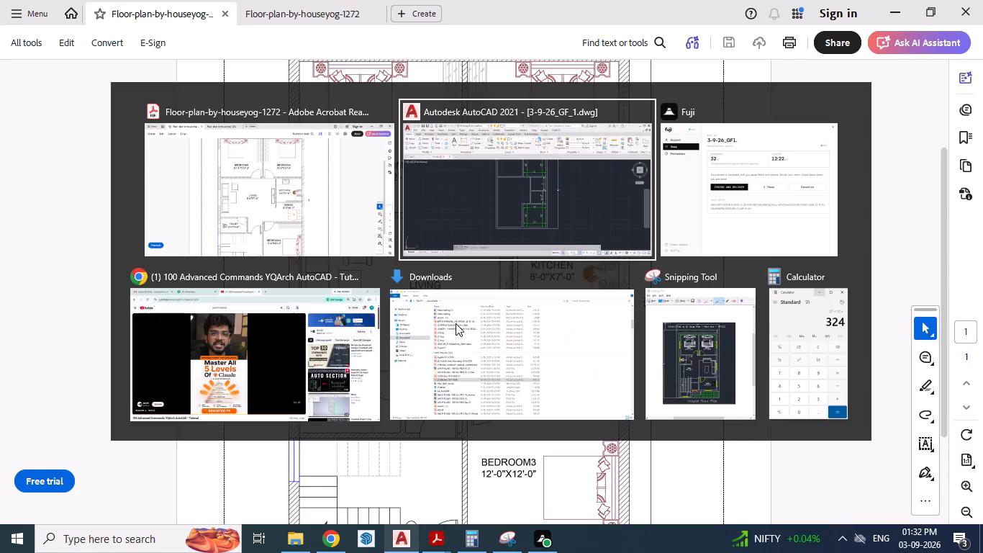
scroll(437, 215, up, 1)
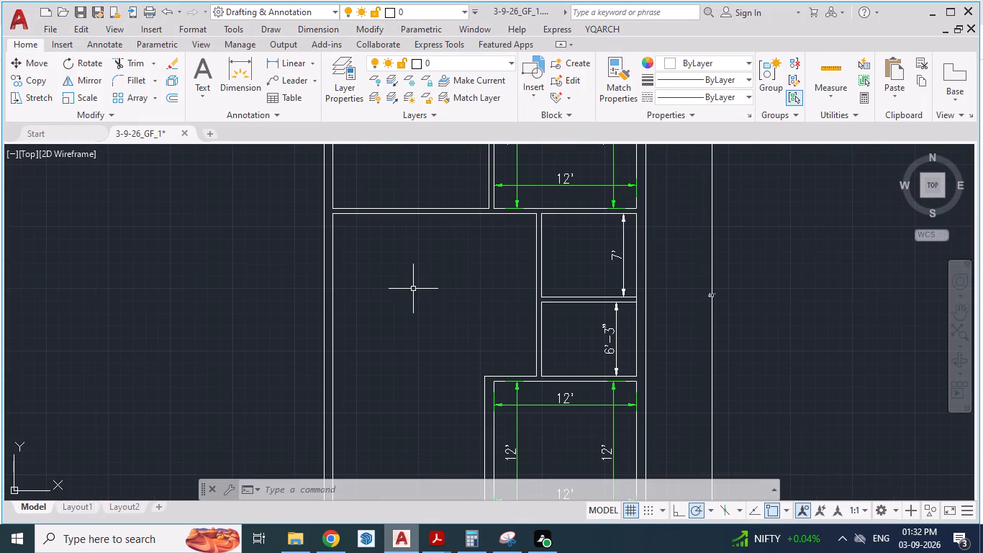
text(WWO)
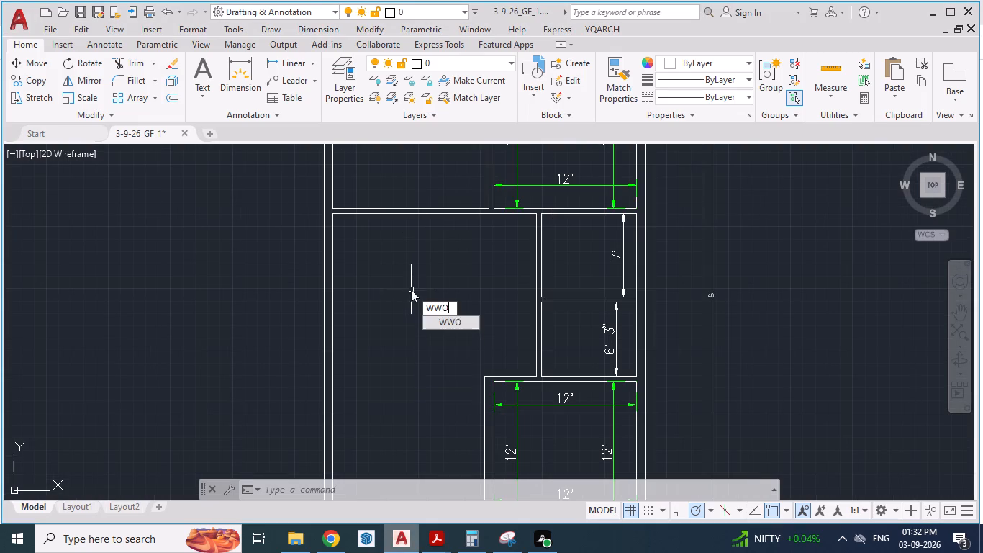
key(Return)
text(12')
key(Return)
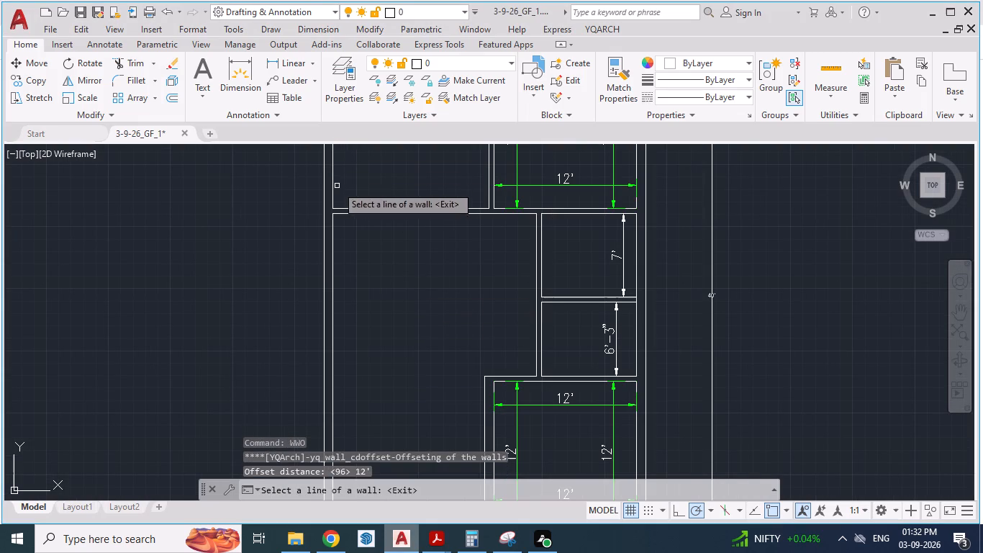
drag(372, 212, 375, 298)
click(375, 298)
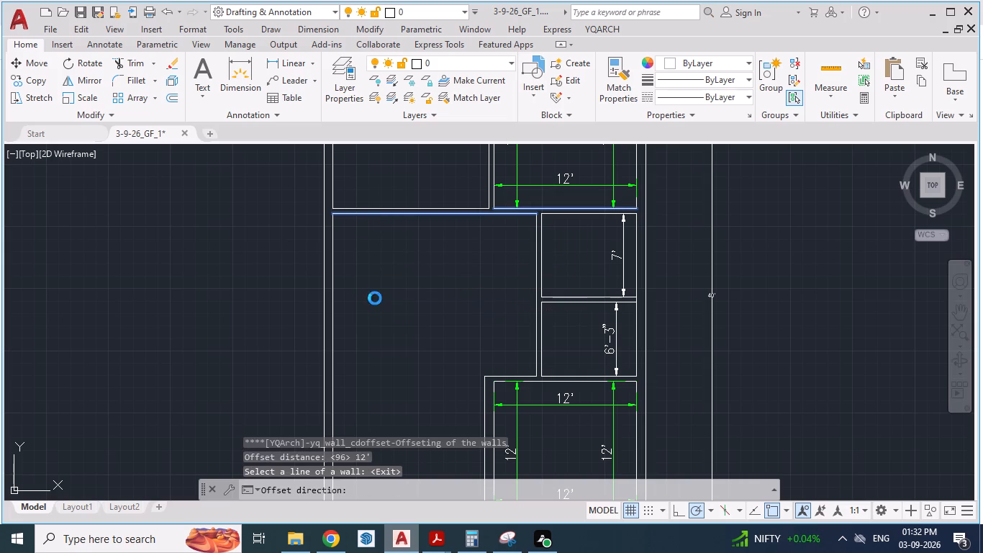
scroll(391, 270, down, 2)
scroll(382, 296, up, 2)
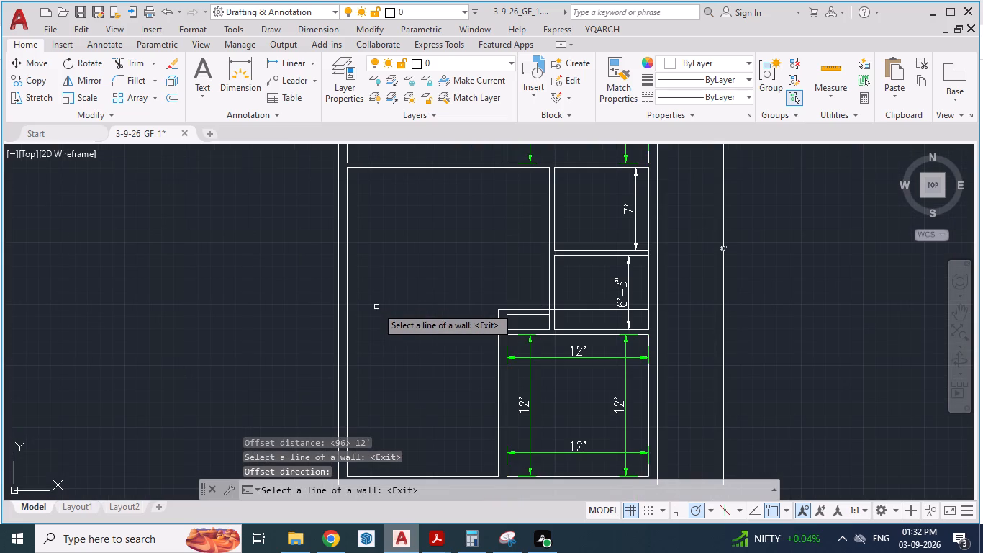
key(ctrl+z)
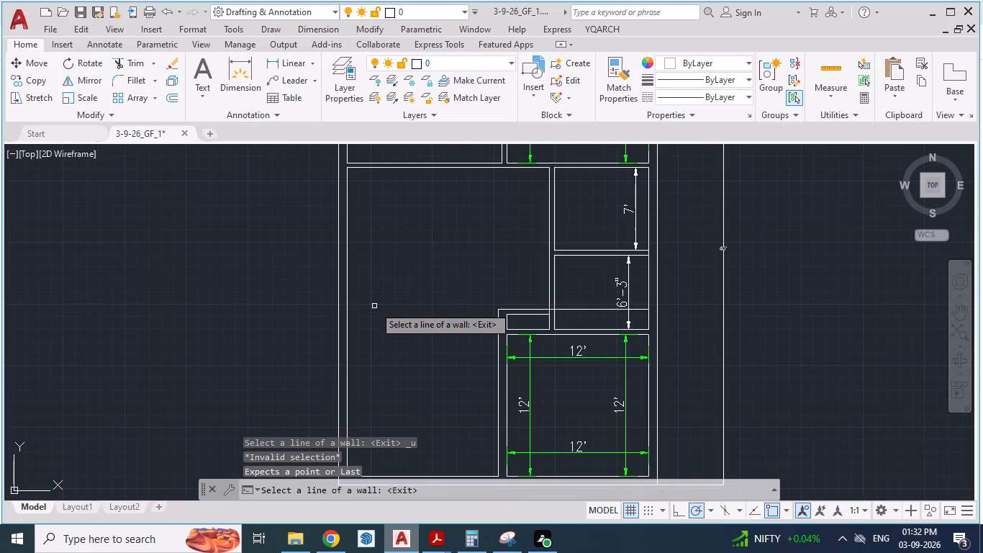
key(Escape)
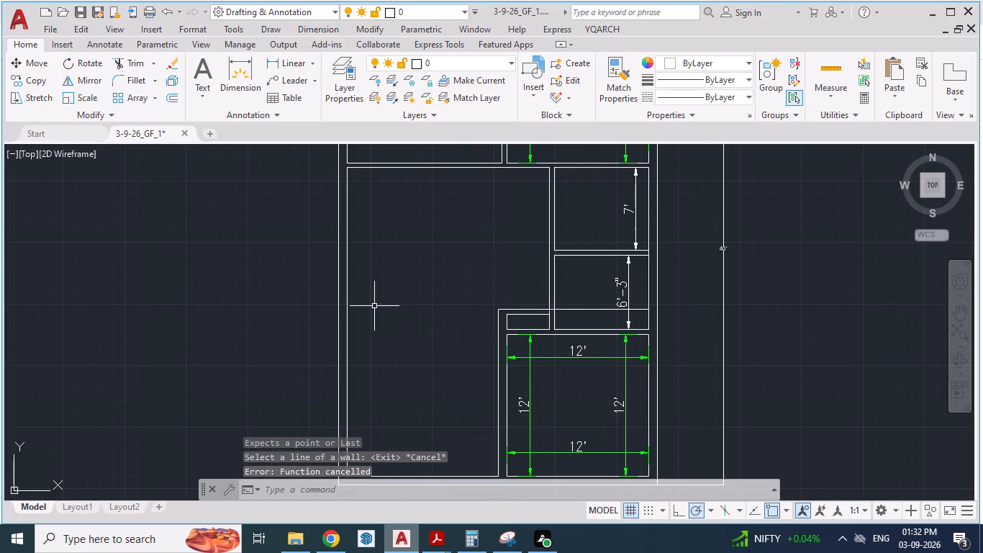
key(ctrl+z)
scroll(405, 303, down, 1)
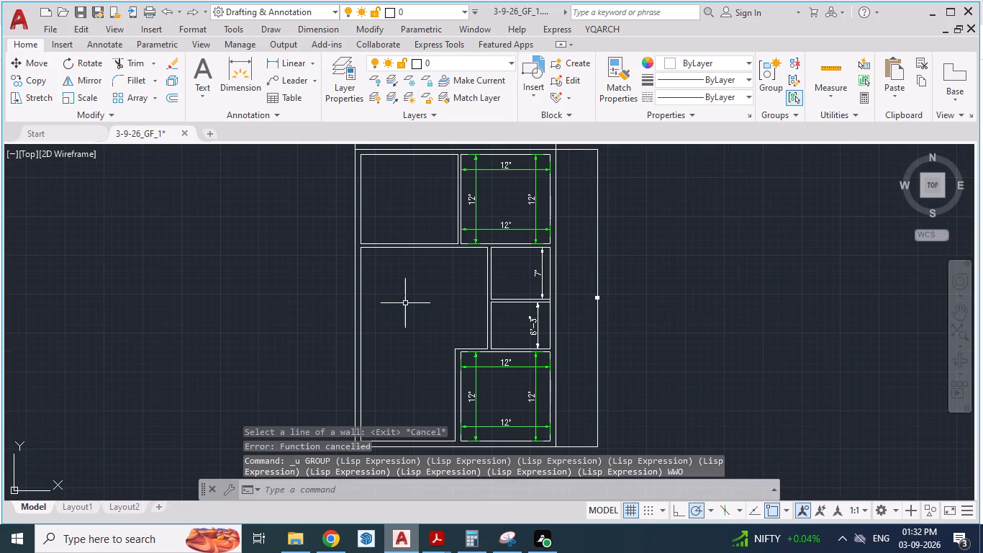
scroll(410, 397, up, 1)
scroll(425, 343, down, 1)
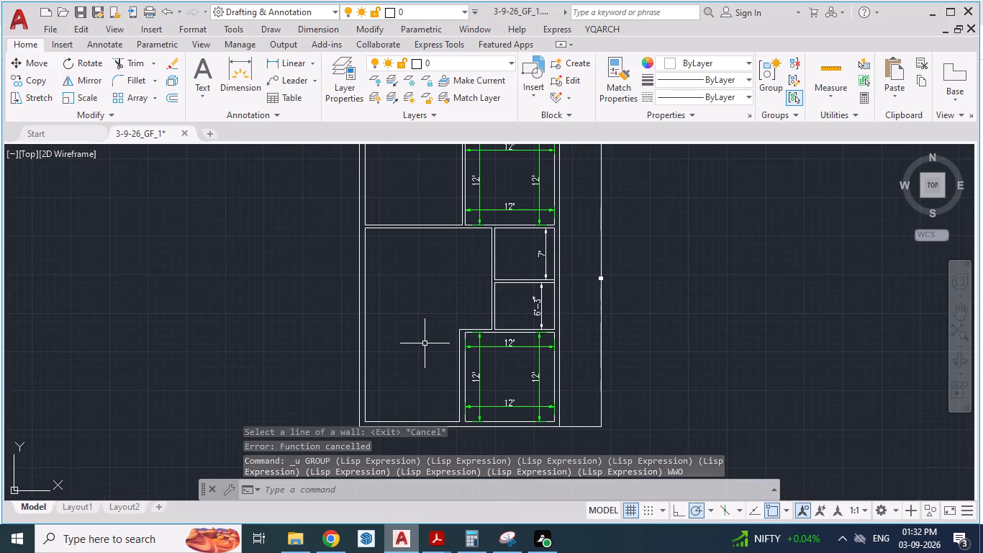
Change the west wall of the southeast 12' x 12' room to a thickness of 5 with the YQArch wall thickness command.
key(alt+Tab)
scroll(427, 329, down, 1)
key(alt+Tab)
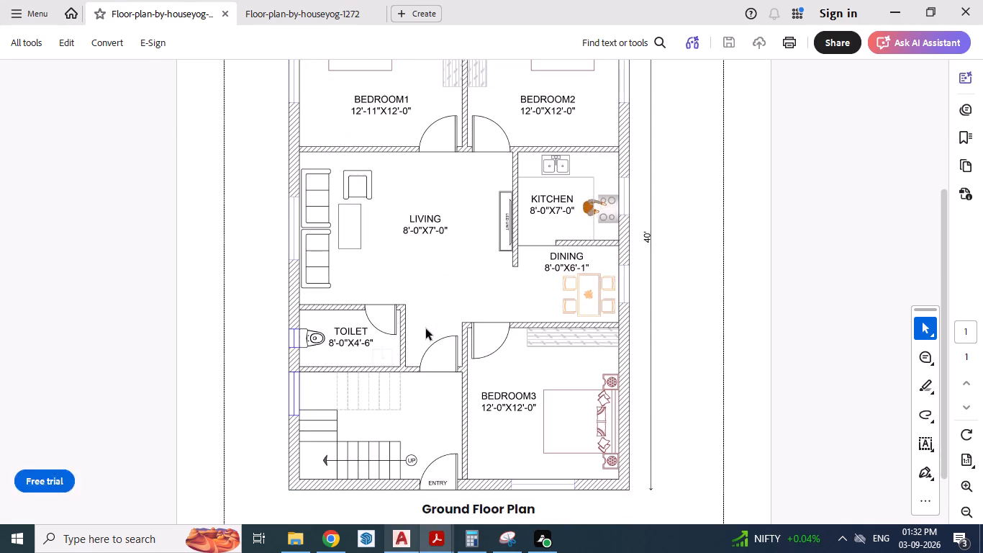
scroll(453, 403, up, 3)
scroll(429, 402, down, 1)
text(WWT)
key(Return)
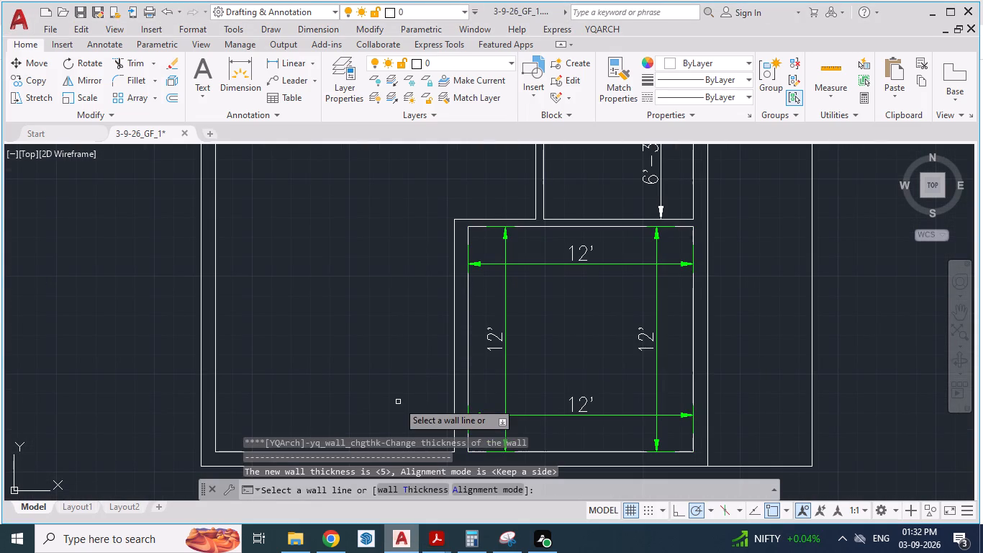
click(422, 492)
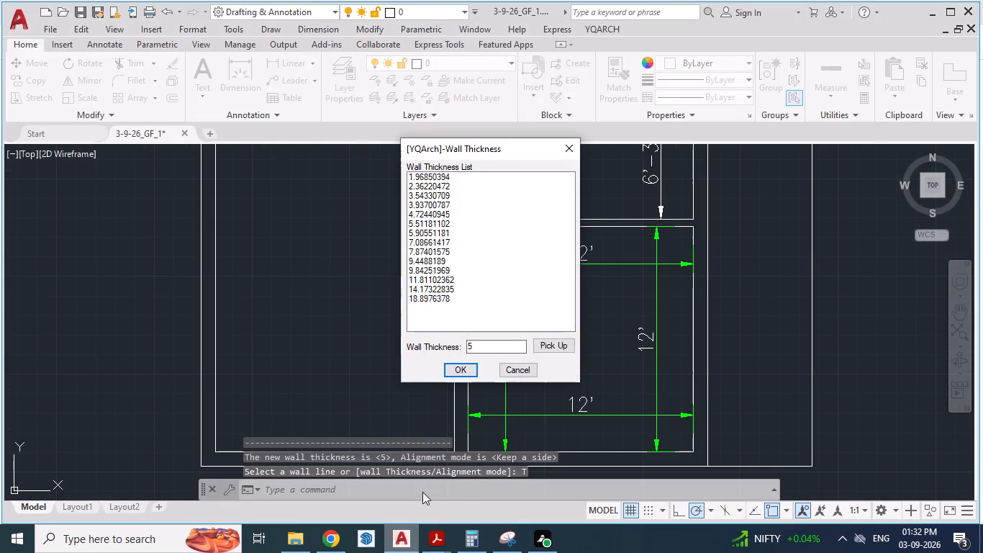
click(454, 371)
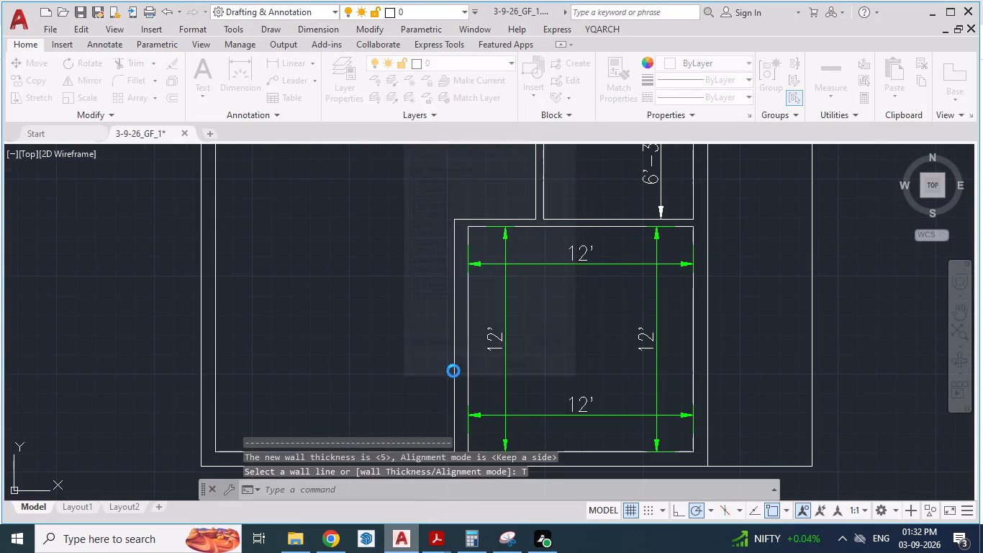
click(468, 346)
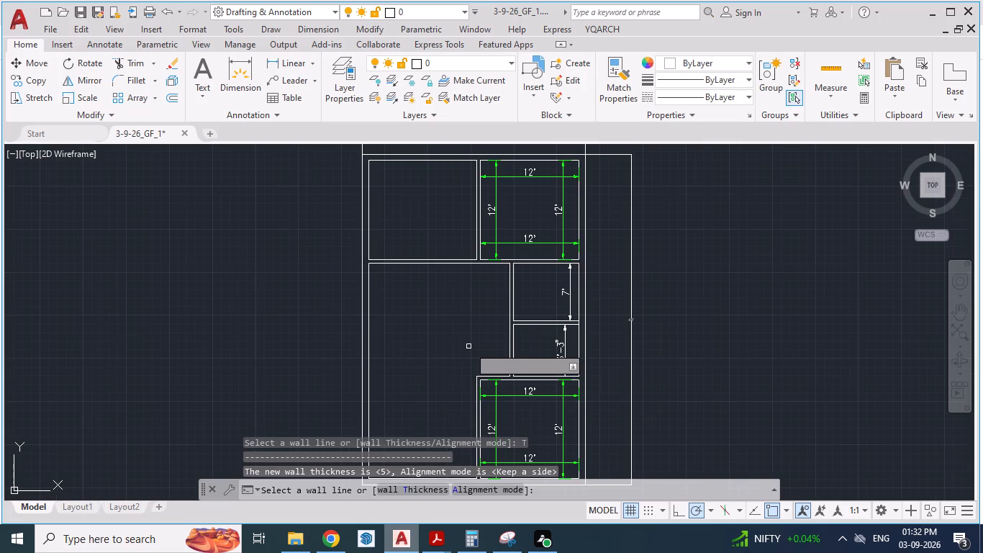
scroll(489, 313, down, 1)
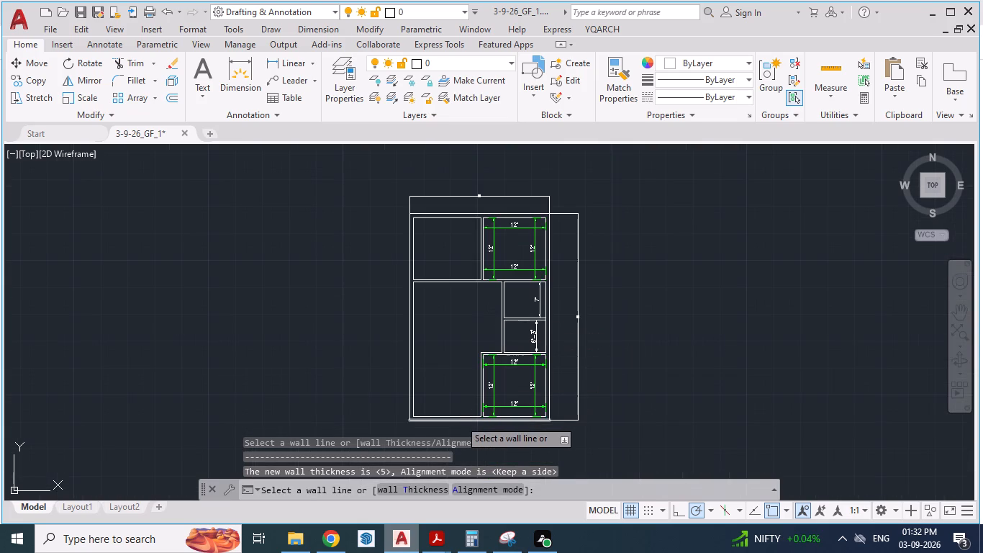
key(alt+Tab)
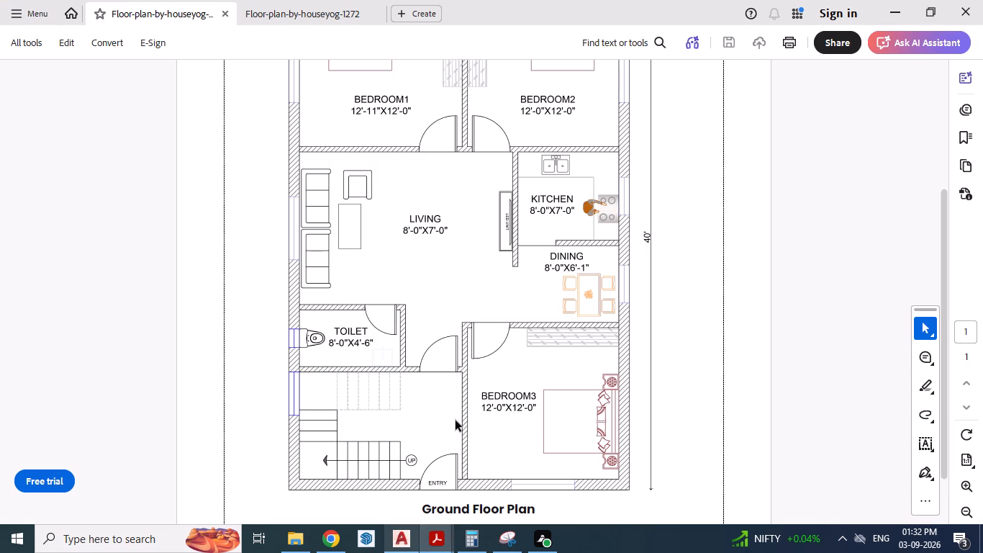
key(alt+Tab)
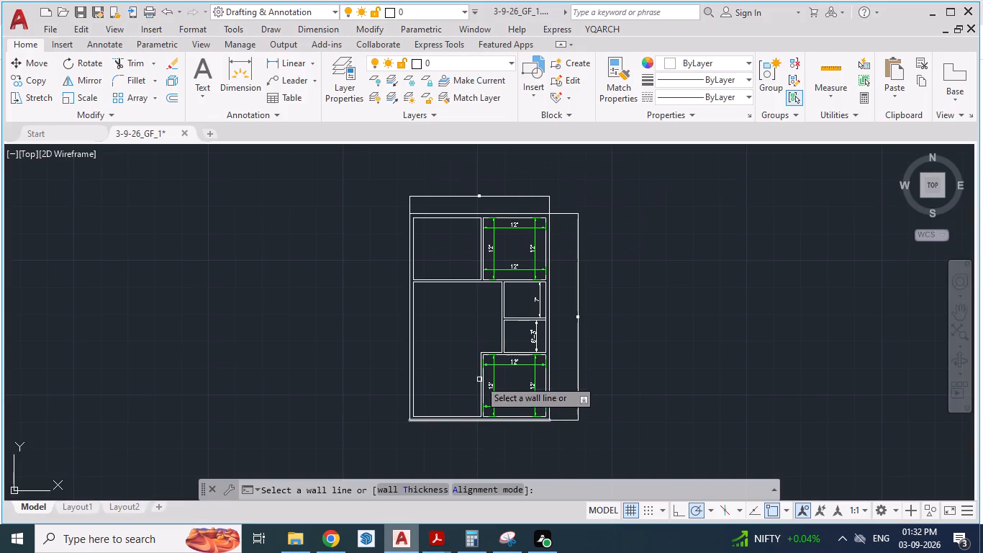
scroll(474, 388, up, 2)
key(Escape)
key(Escape)
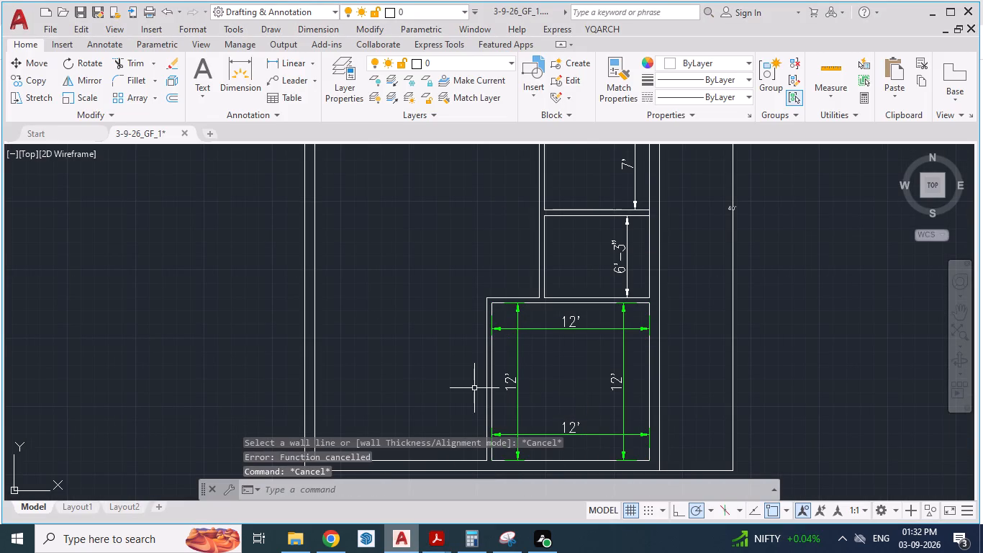
Add a 3' aligned dimension running south from the southeast room's outer northwest corner, placed west of that room.
text(DA)
key(Return)
scroll(474, 388, up, 1)
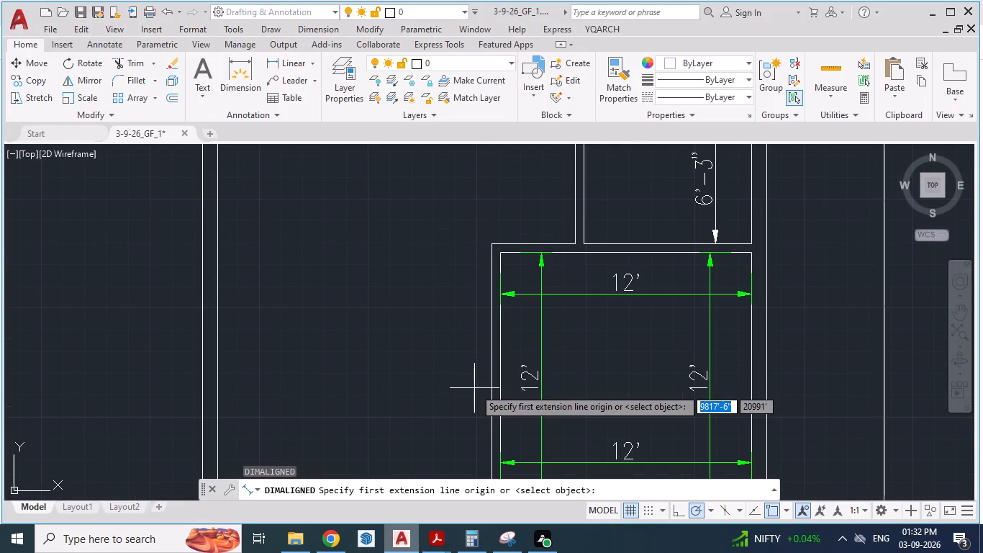
click(489, 246)
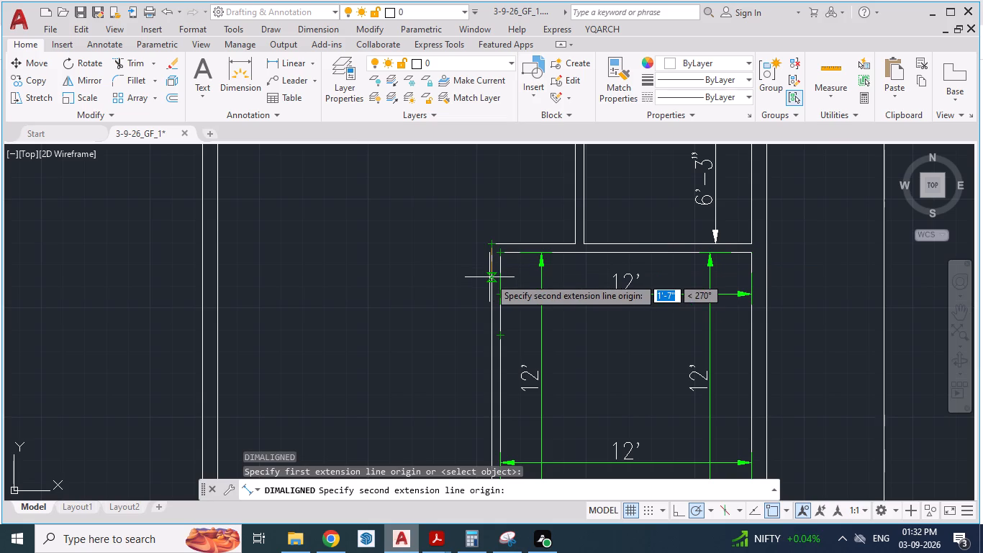
scroll(489, 277, up, 2)
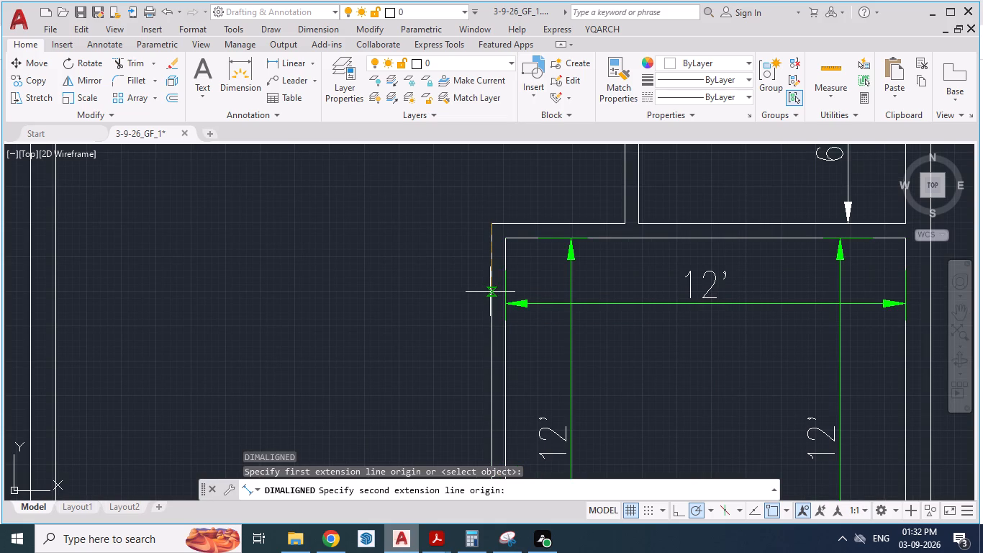
text(3')
key(Return)
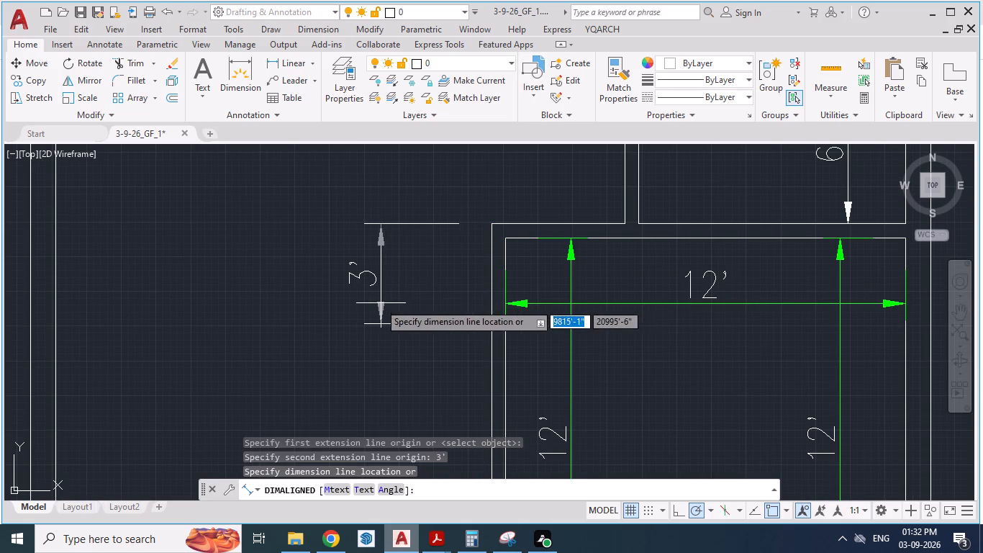
click(379, 303)
scroll(371, 341, down, 1)
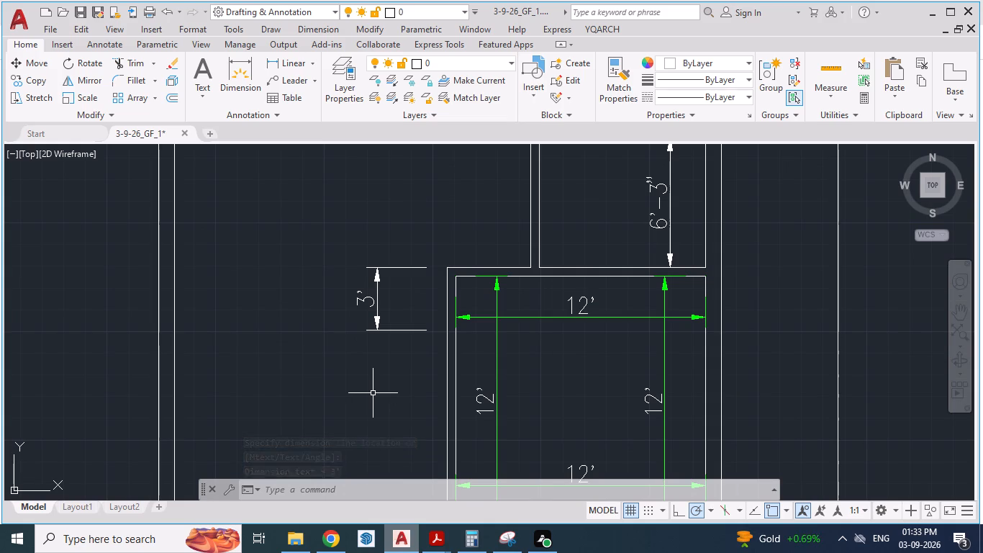
Draw a horizontal line about 13'-1" long at the 3' dimension's south end, from the southeast room's west wall to the exterior west wall.
key(l)
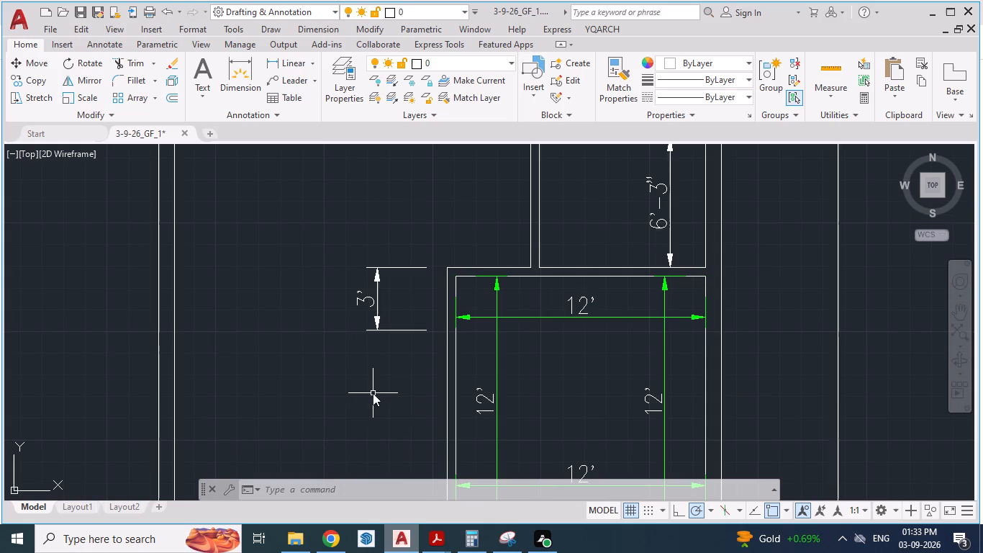
key(Return)
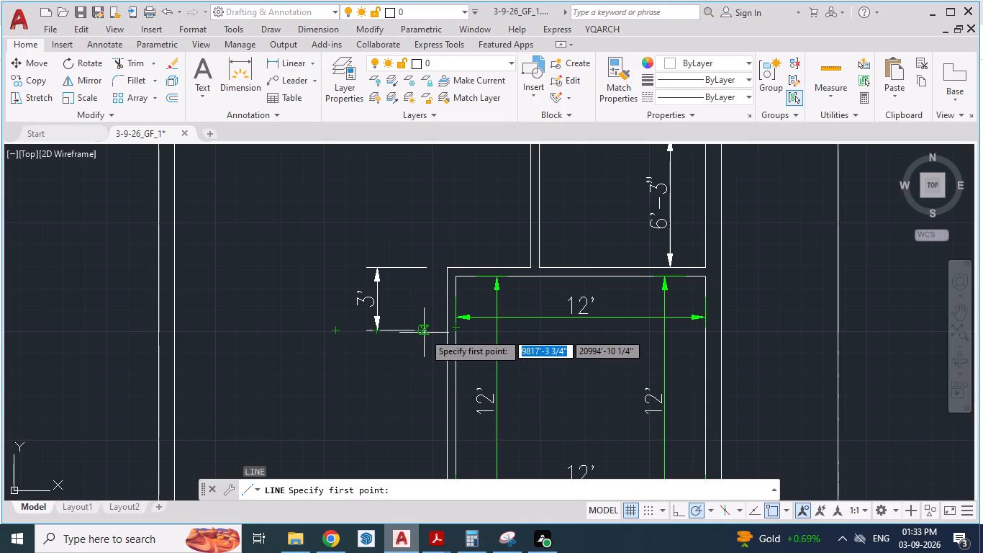
scroll(443, 331, up, 2)
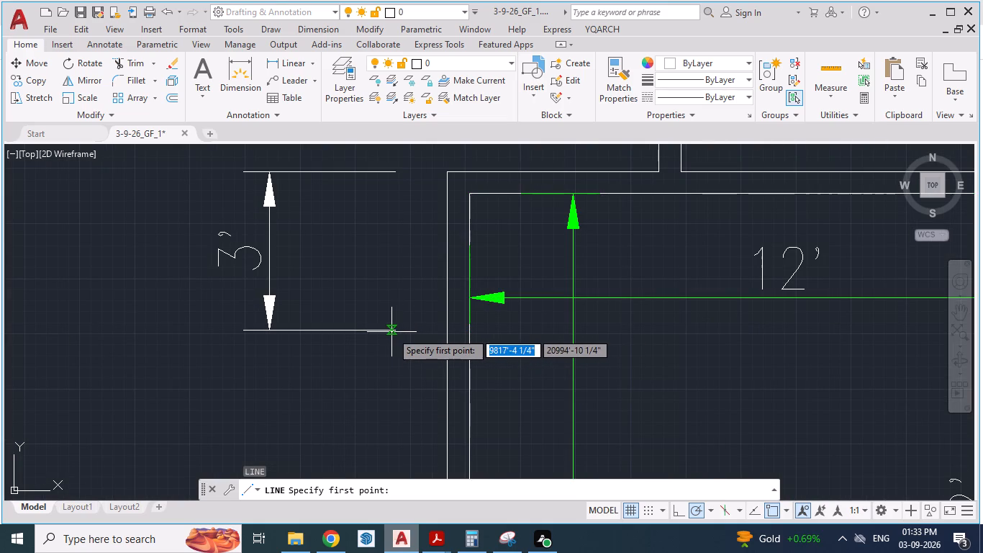
click(445, 330)
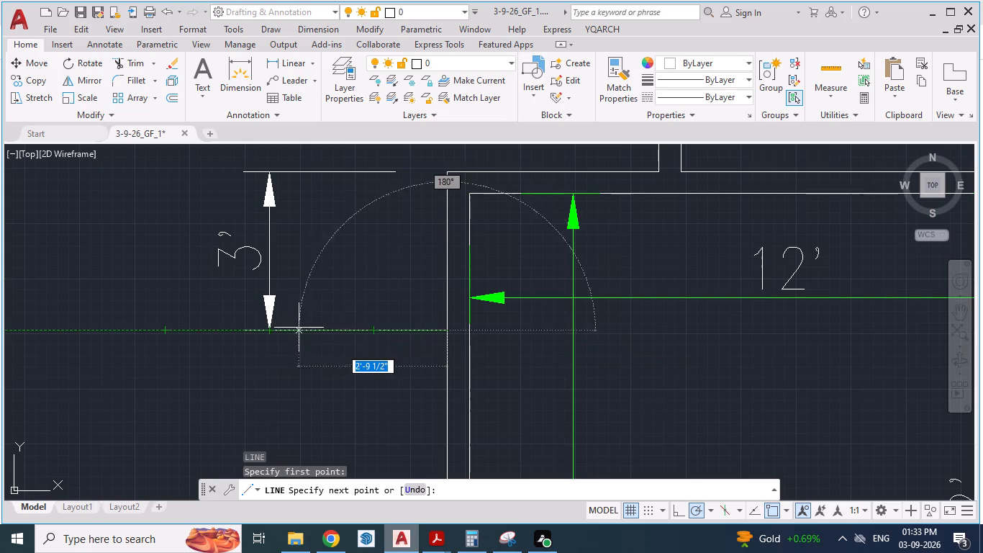
scroll(422, 323, down, 4)
scroll(288, 336, up, 3)
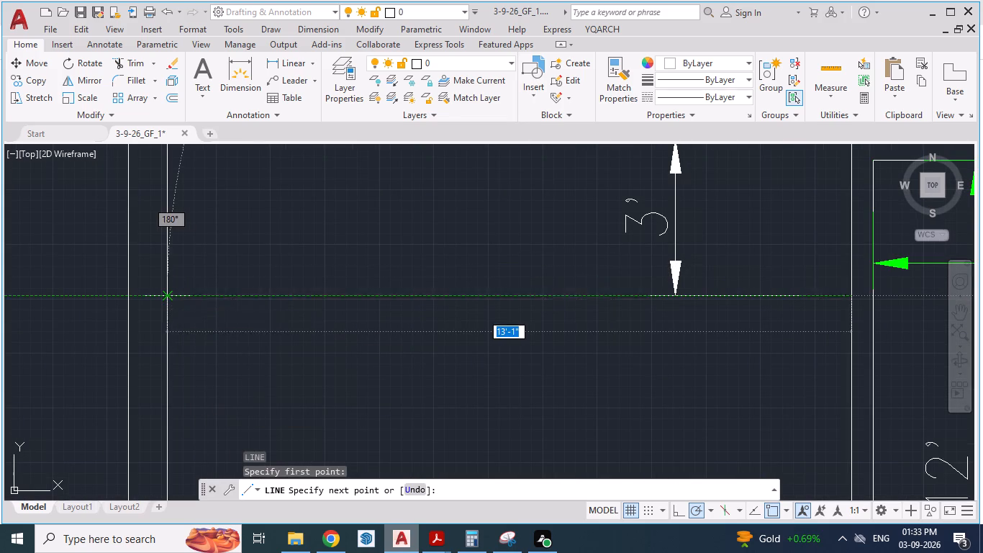
click(164, 299)
key(Return)
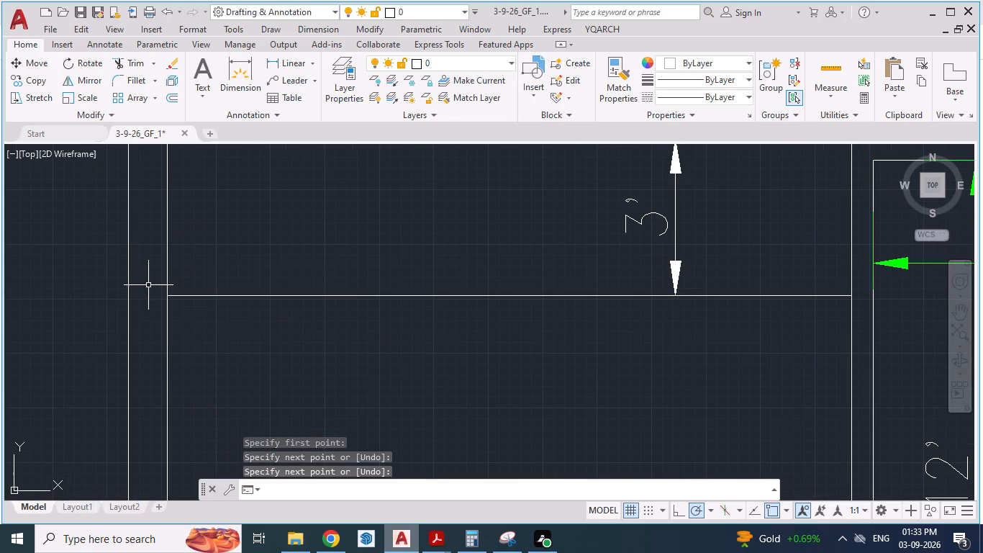
scroll(183, 342, down, 1)
scroll(320, 323, down, 1)
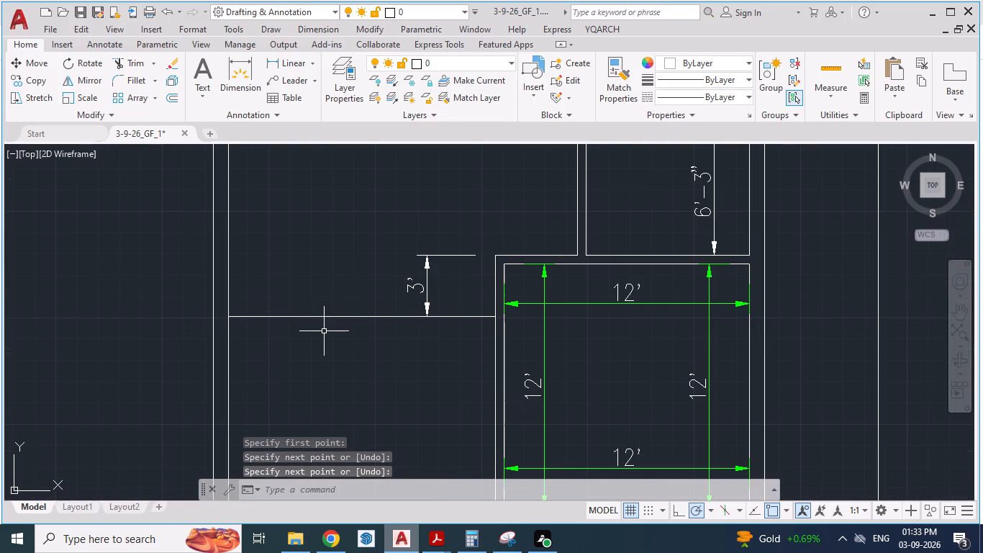
Compare the toilet and staircase partition in the ground floor plan PDF with the line drawn in AutoCAD.
click(397, 537)
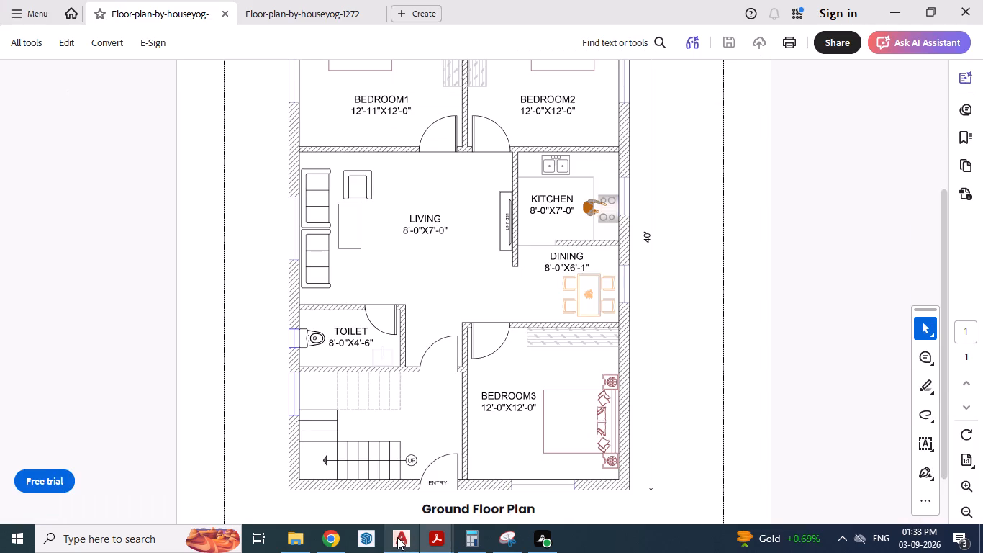
click(397, 537)
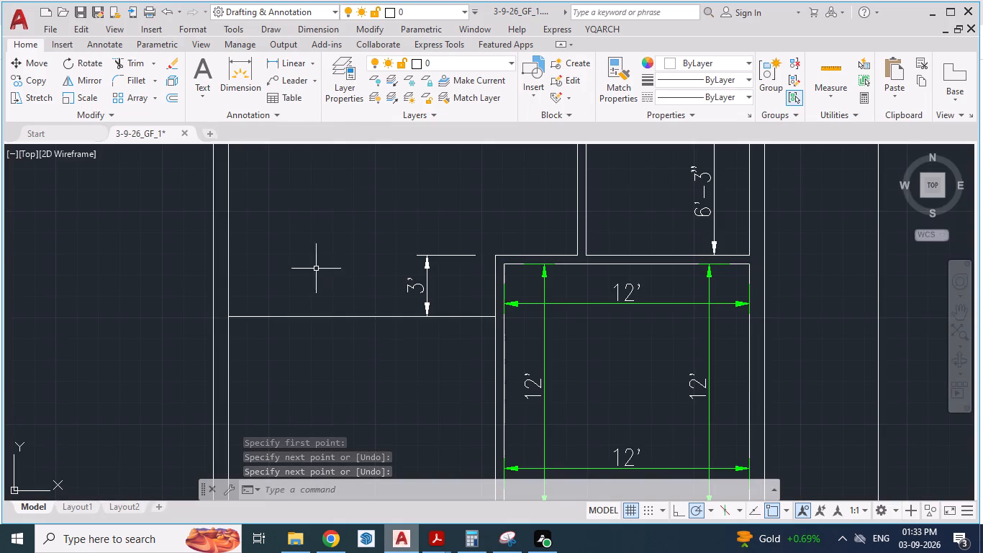
scroll(309, 257, up, 1)
scroll(307, 261, down, 2)
scroll(303, 274, up, 1)
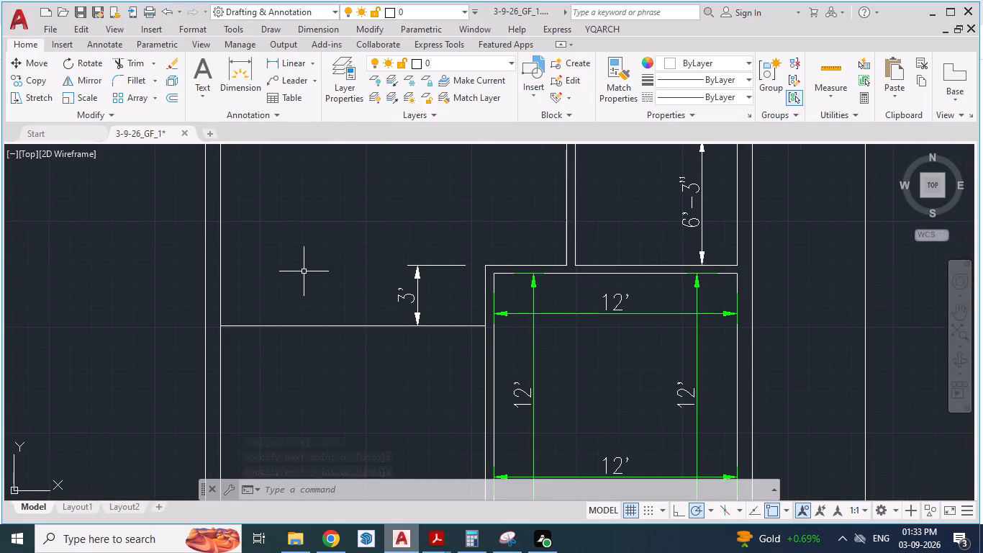
key(alt+Tab)
key(alt+Tab)
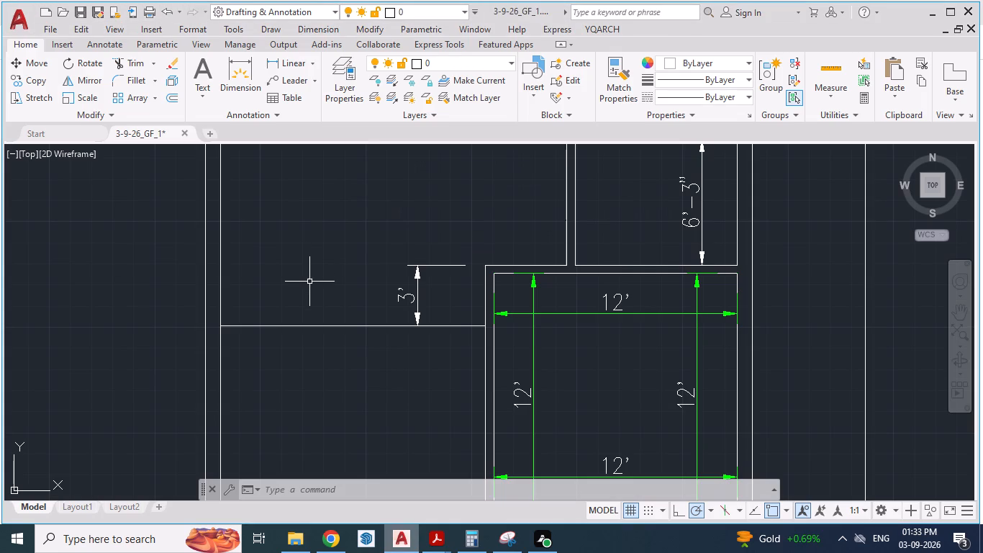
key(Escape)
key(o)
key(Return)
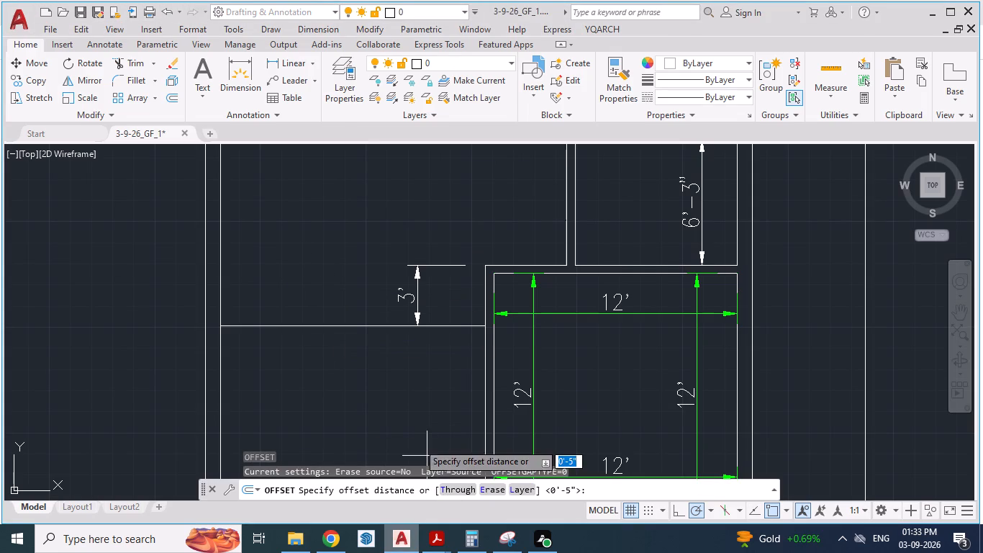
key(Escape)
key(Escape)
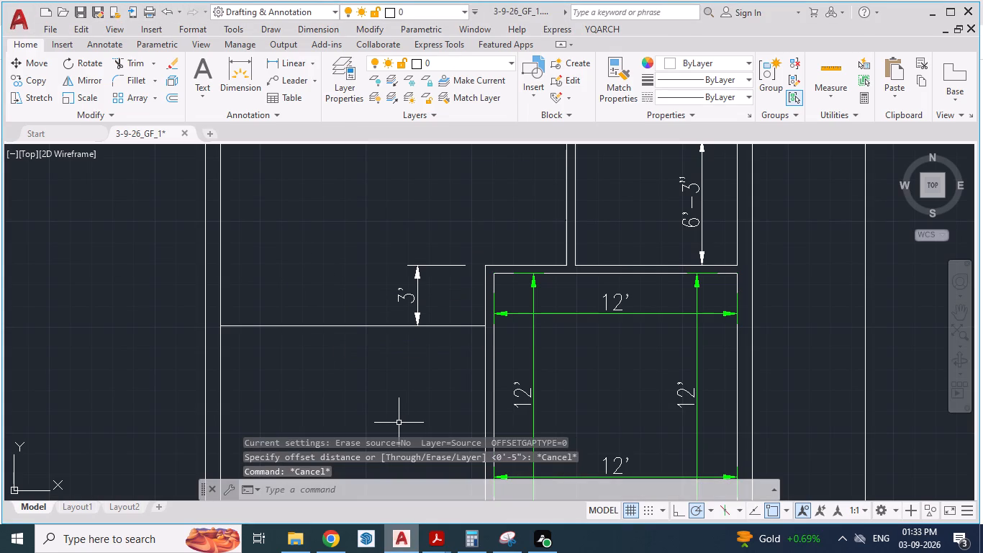
Offset the horizontal partition line 5" to the north to form the wall's second face.
key(o)
key(Return)
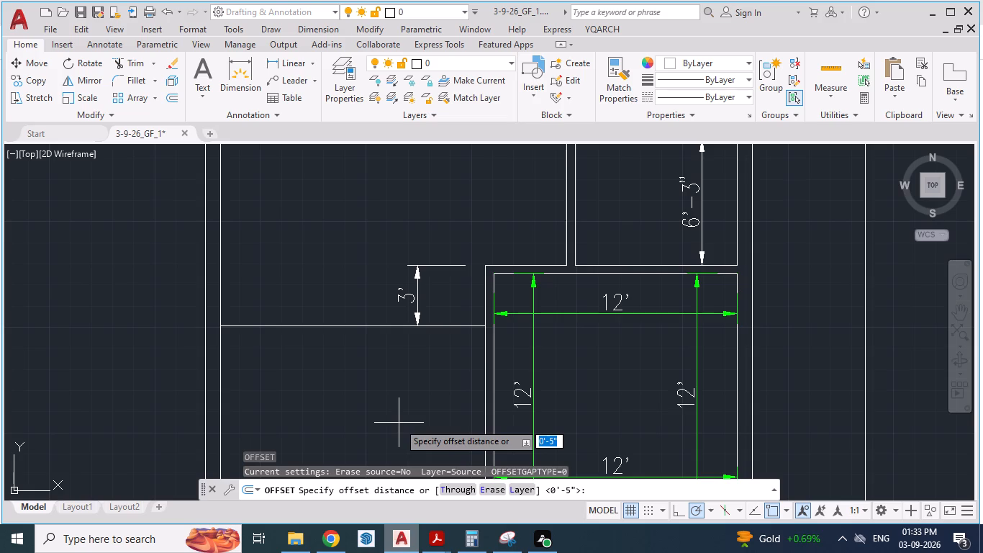
key(Return)
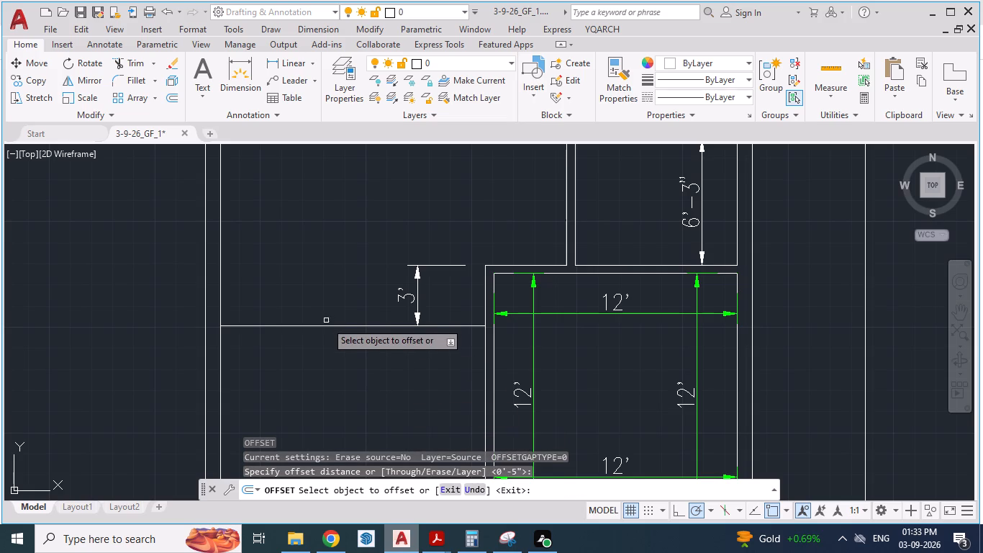
click(326, 325)
click(314, 297)
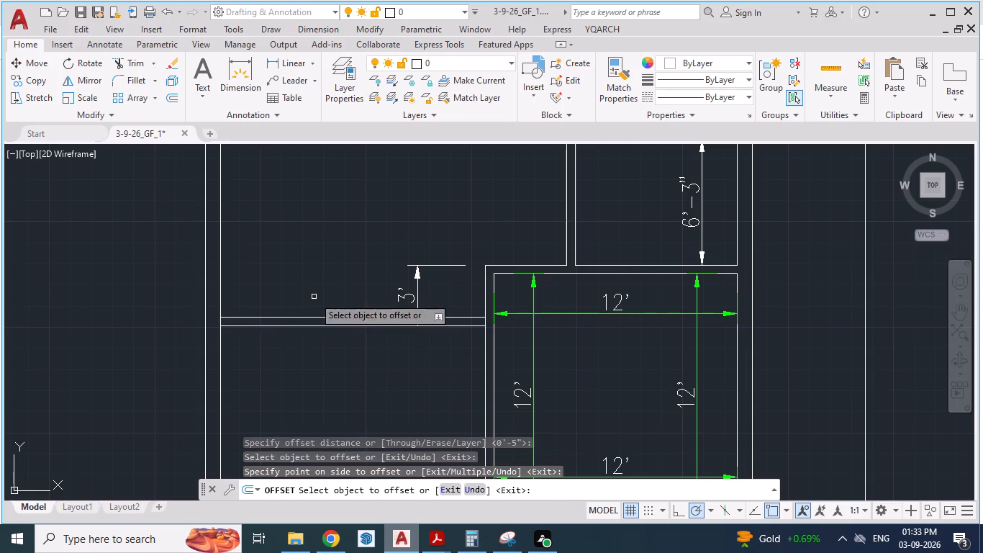
scroll(401, 349, down, 2)
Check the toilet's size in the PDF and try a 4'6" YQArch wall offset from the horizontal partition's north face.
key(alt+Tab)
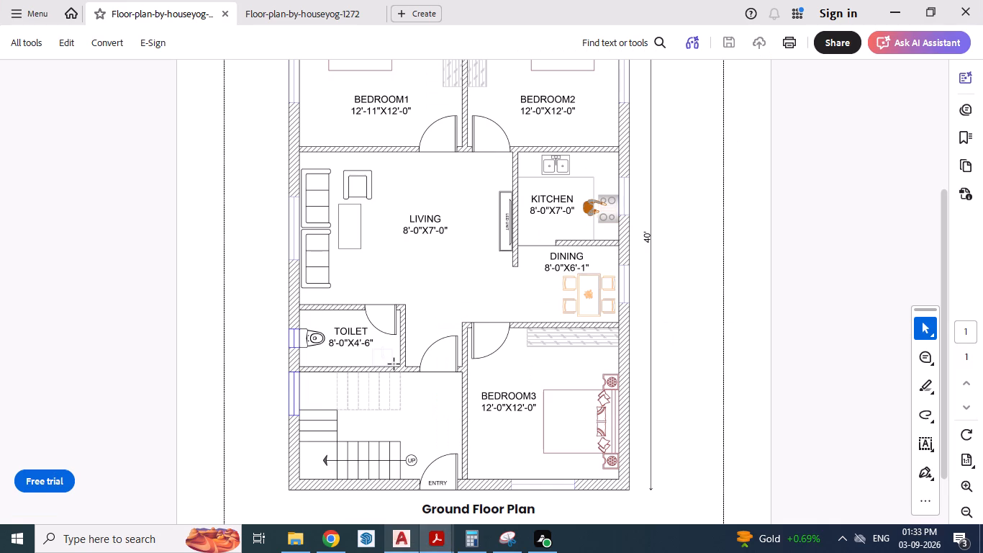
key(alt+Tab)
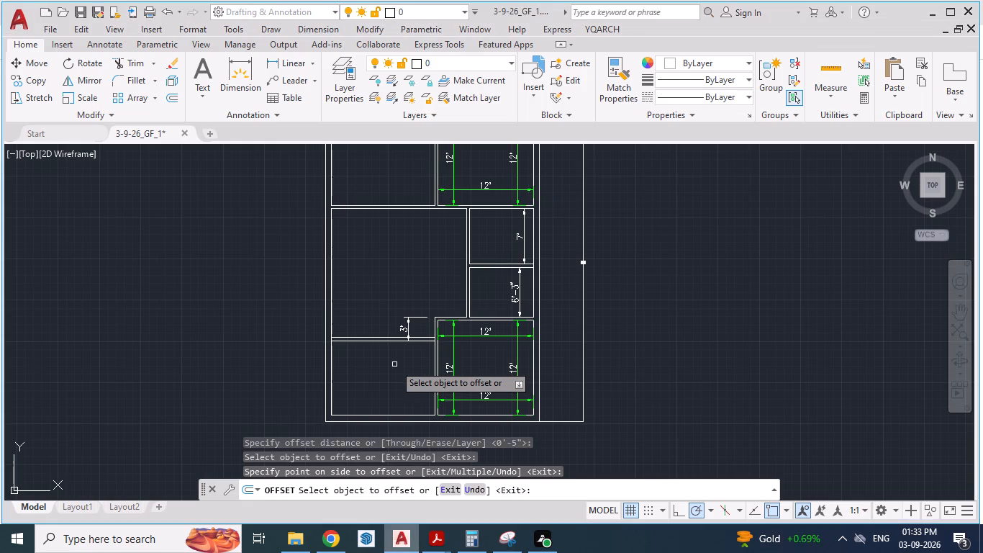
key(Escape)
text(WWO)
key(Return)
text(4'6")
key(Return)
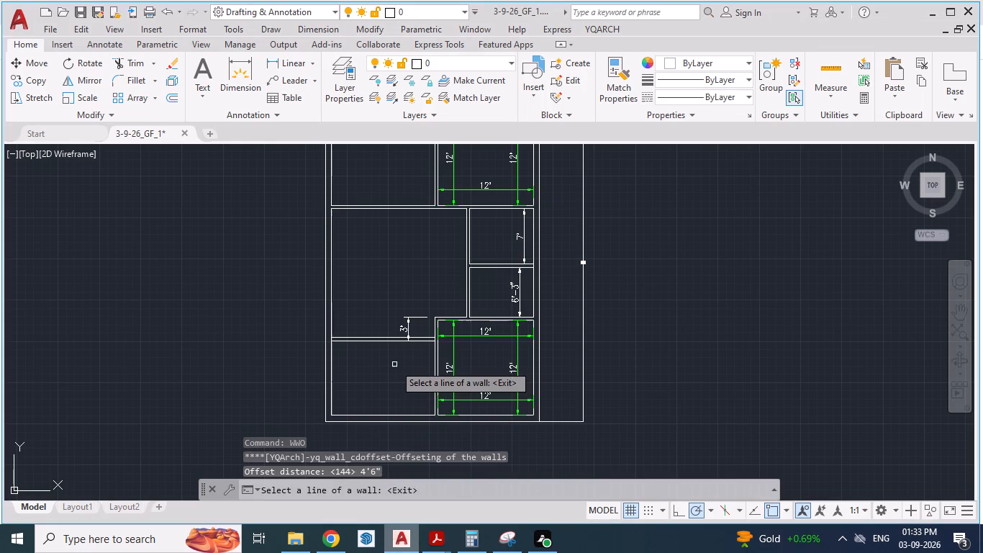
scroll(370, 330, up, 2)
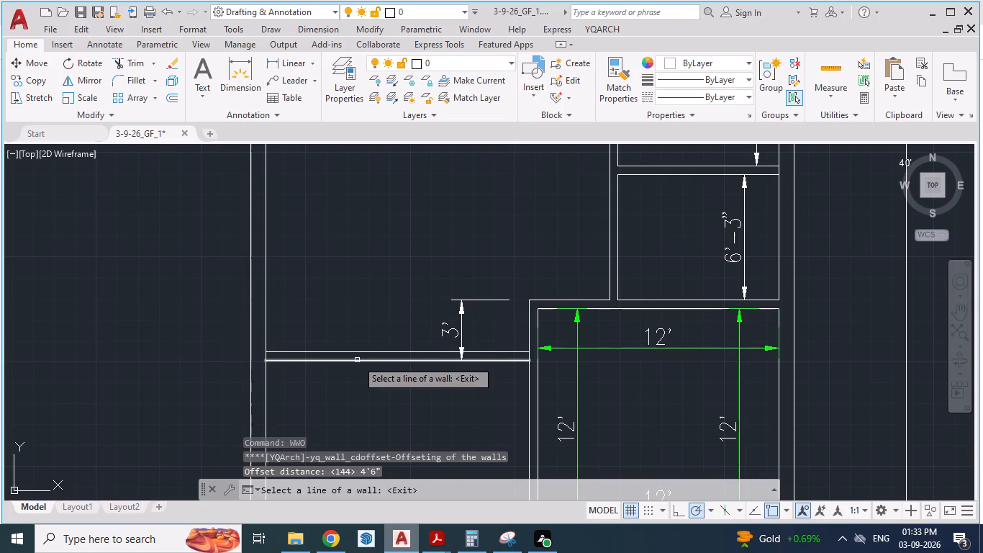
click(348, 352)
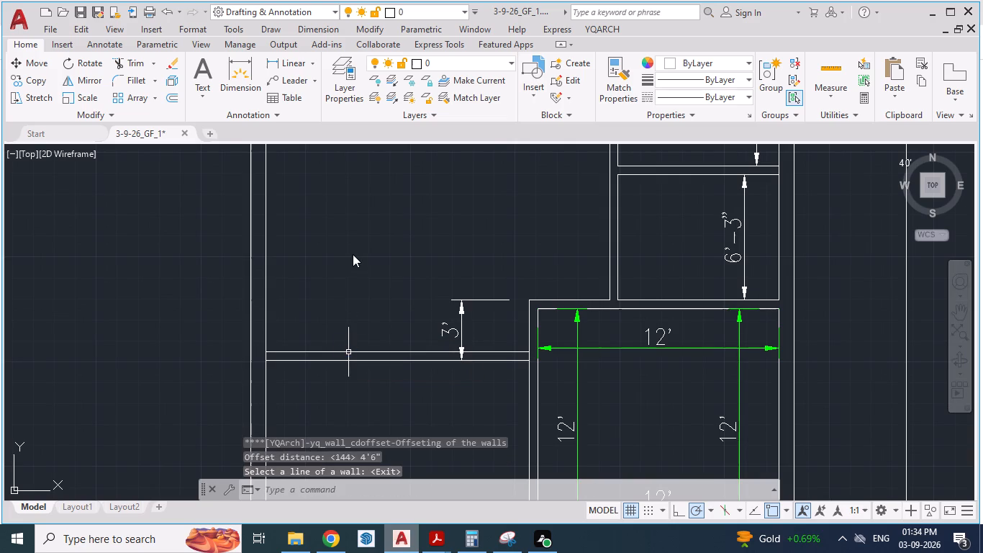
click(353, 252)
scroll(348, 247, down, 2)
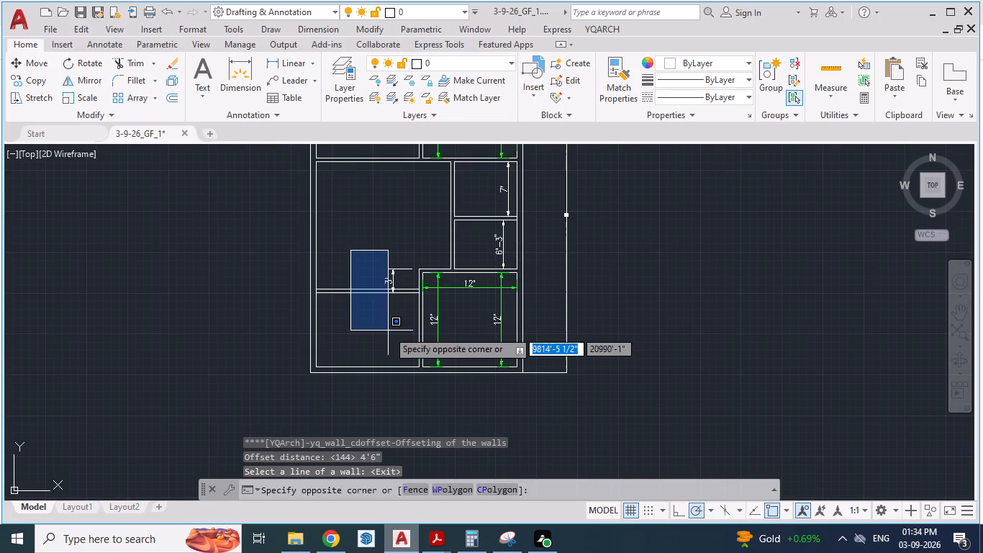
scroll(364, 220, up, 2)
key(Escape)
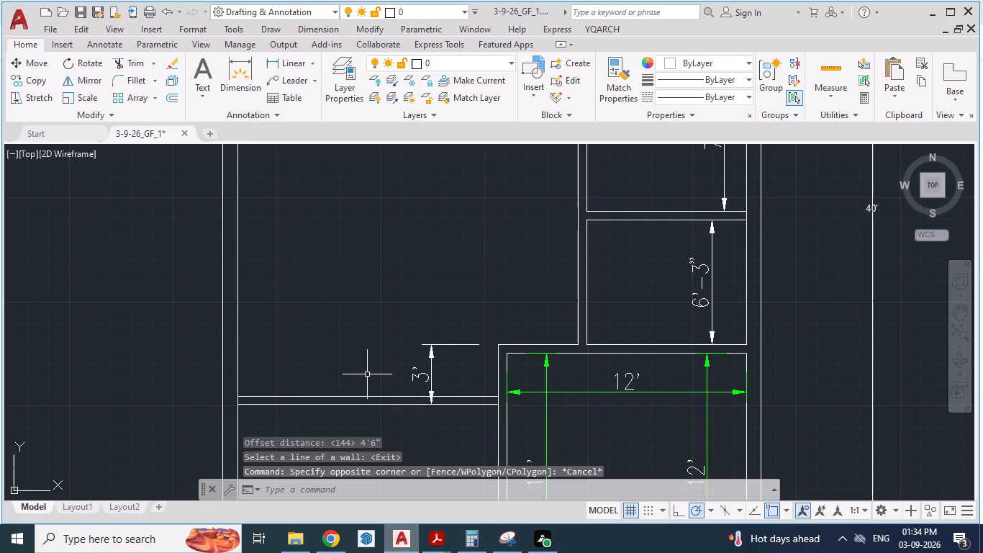
Offset the horizontal partition's north face 4'6" to the north to mark the toilet's north wall.
key(o)
key(Return)
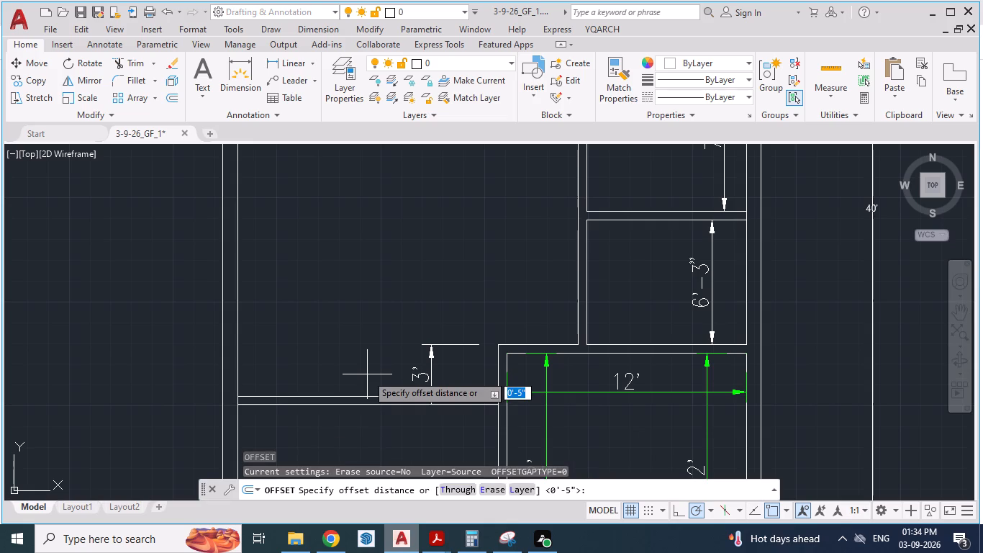
text(4'6")
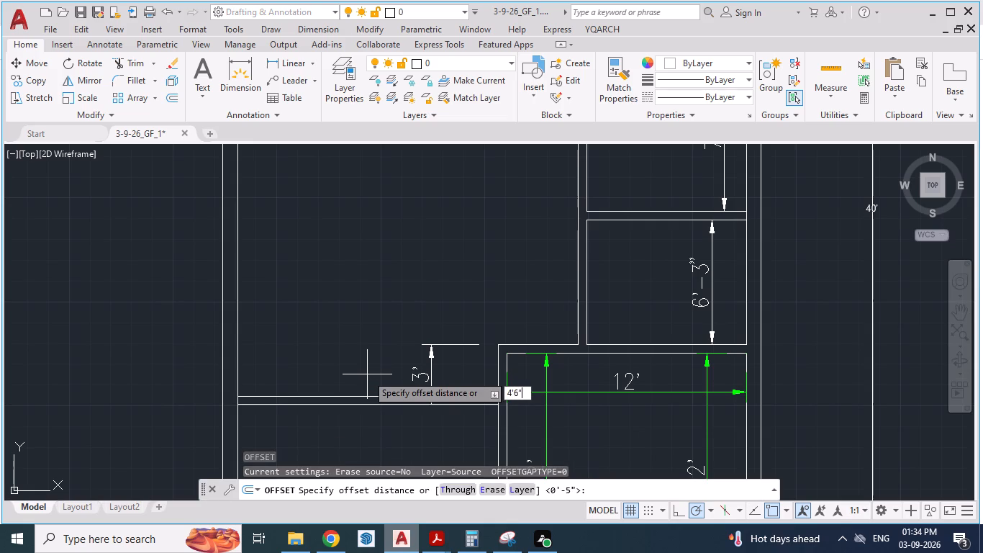
key(Return)
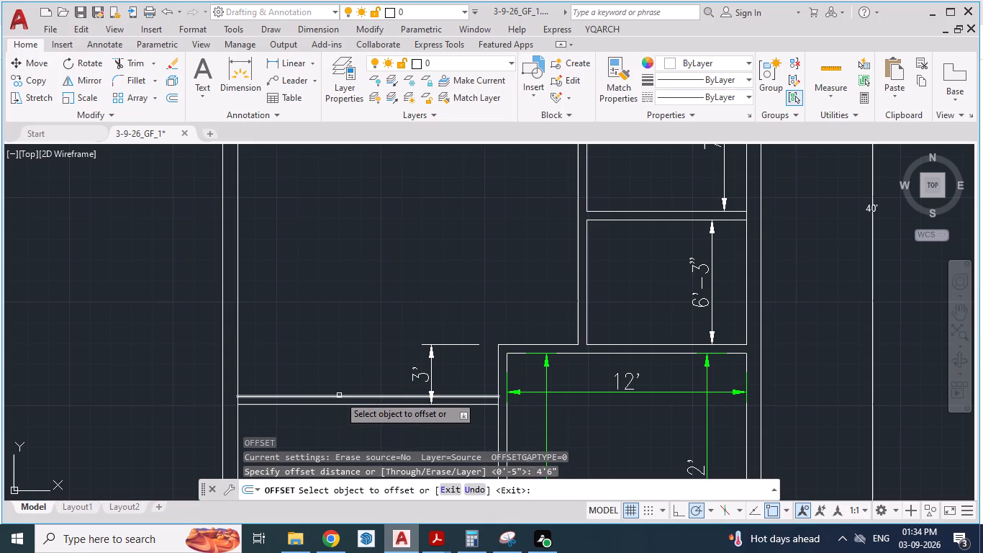
click(340, 397)
click(325, 305)
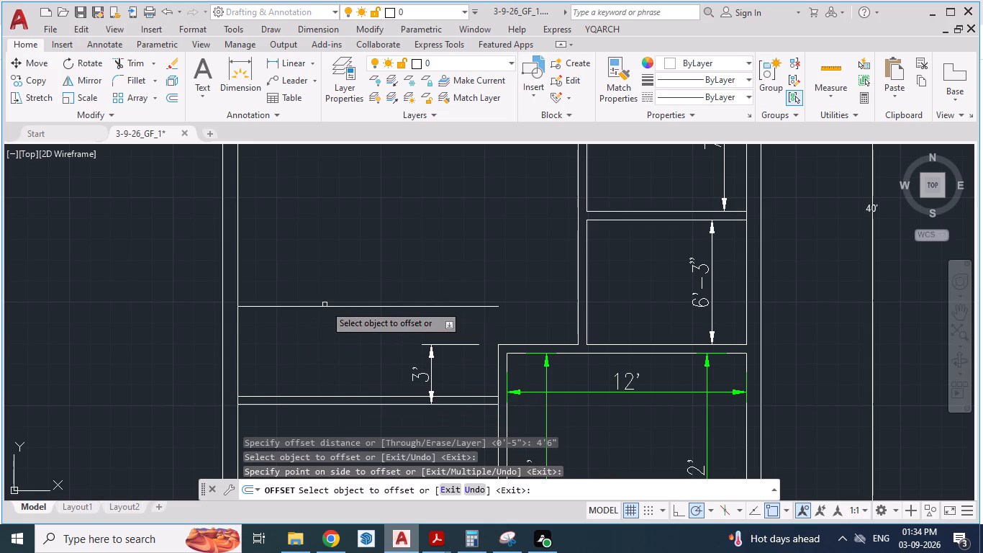
Offset the toilet's new north line 5" to the north to form the wall's second face.
click(327, 307)
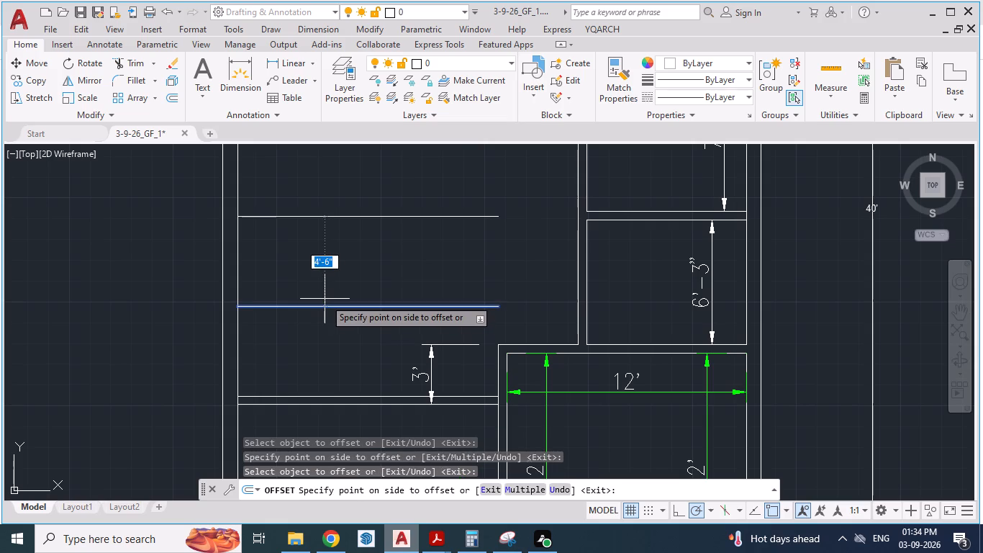
text(5")
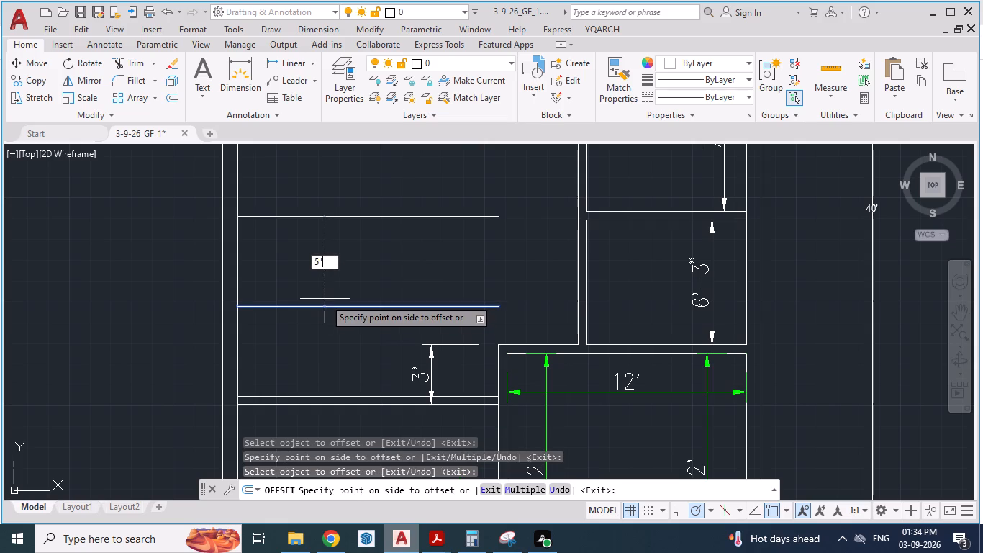
key(Return)
key(Return)
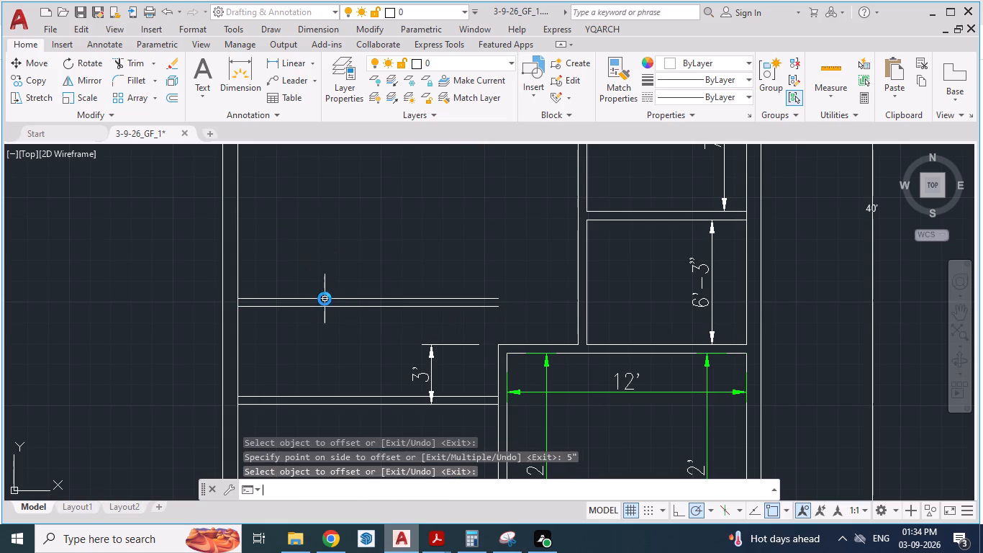
scroll(325, 299, down, 2)
scroll(433, 309, down, 1)
Trim away the exterior west wall's inner face between the toilet's north and south walls.
key(alt+Tab)
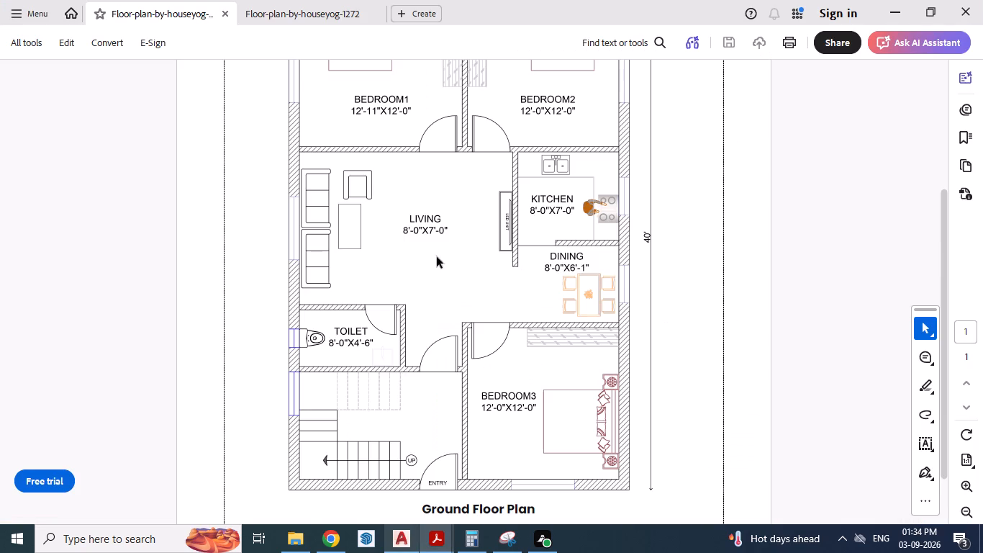
key(alt+Tab)
scroll(343, 350, up, 1)
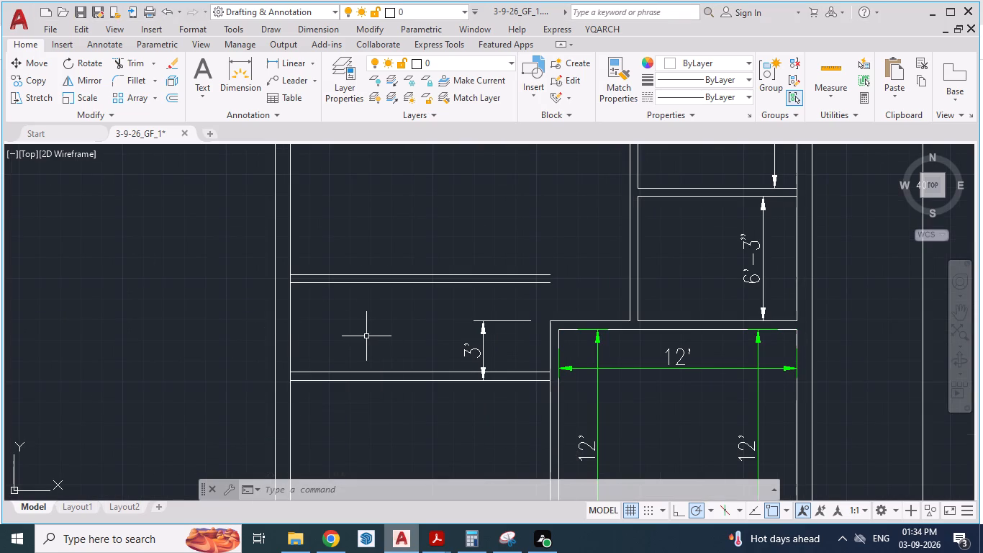
text(TR)
key(Return)
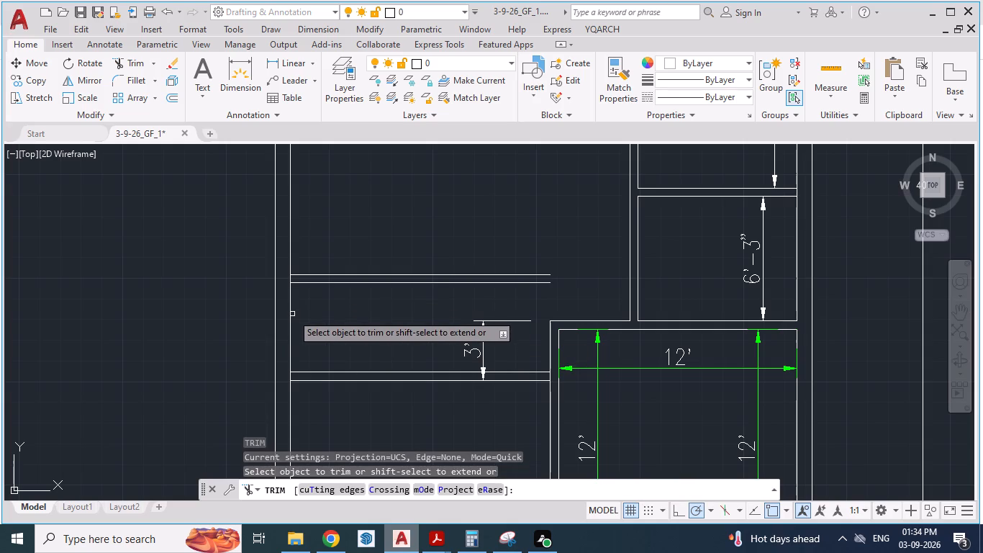
click(292, 314)
click(290, 314)
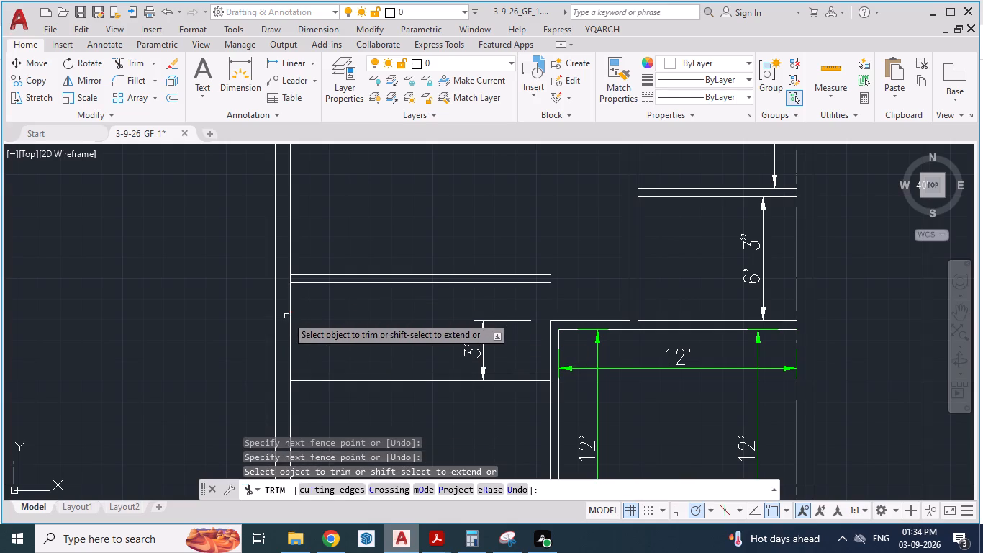
scroll(288, 317, up, 2)
click(289, 322)
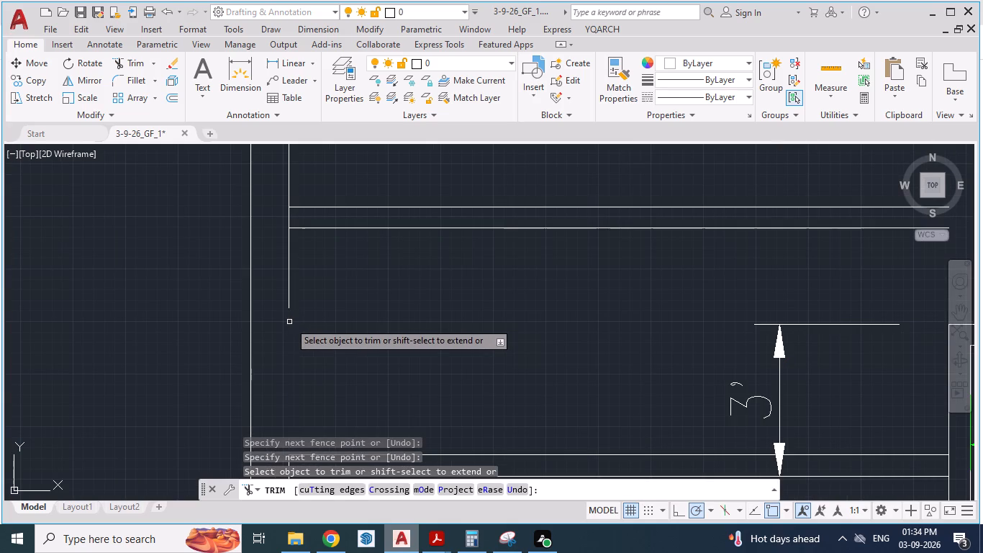
click(289, 301)
scroll(289, 297, down, 3)
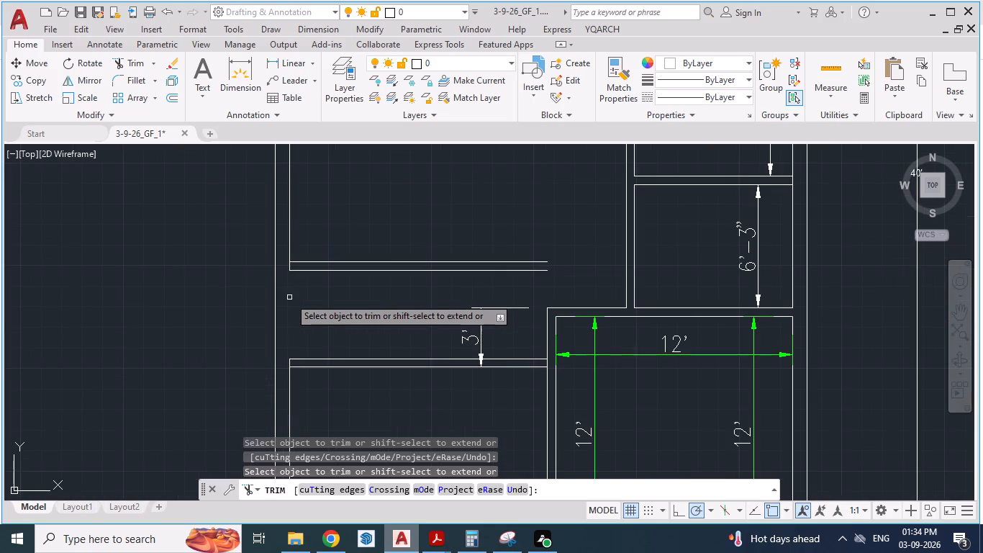
scroll(320, 336, up, 1)
key(Escape)
key(Escape)
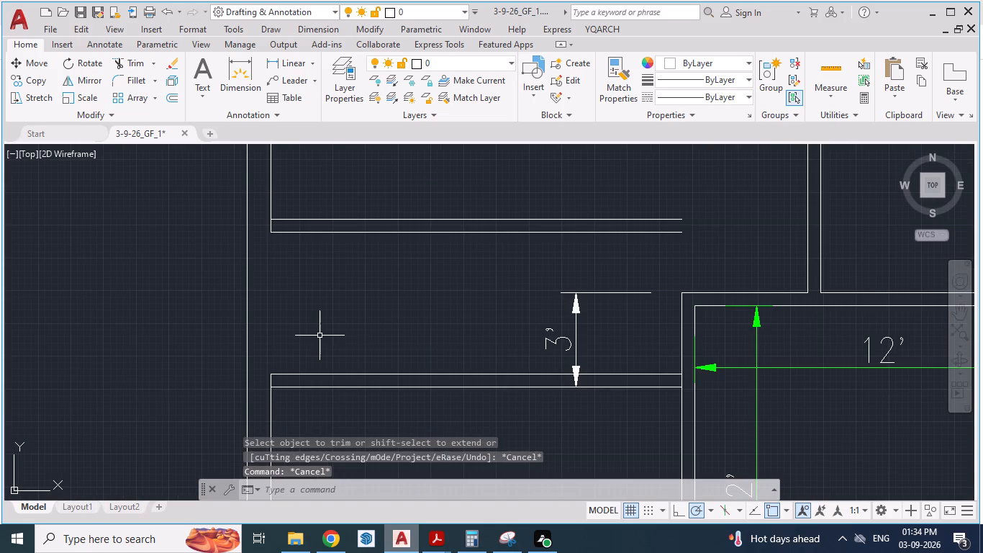
Draw a separate 4'-6" vertical line along the toilet's west side, joining the inner faces of its south and north walls.
key(l)
key(Return)
click(273, 371)
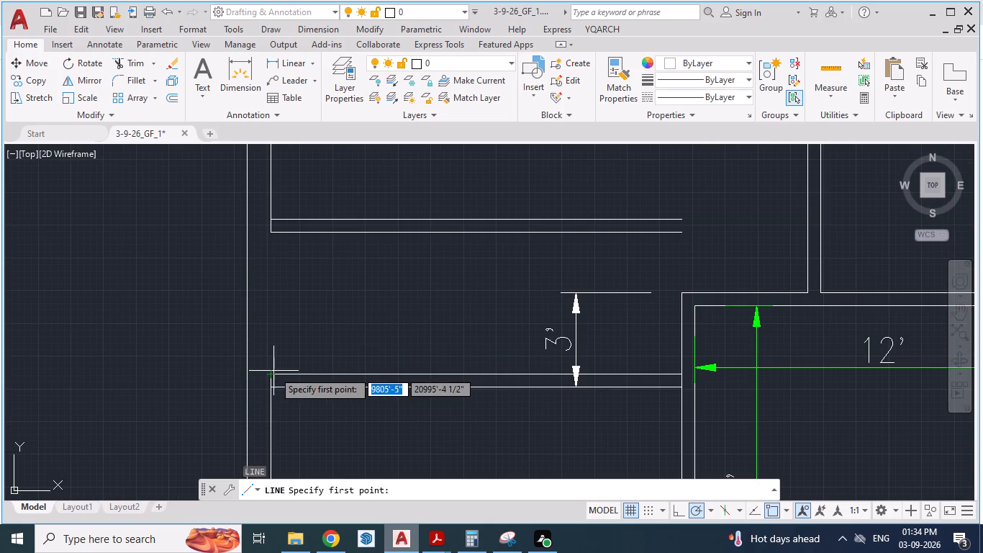
click(268, 236)
key(Return)
scroll(268, 245, down, 2)
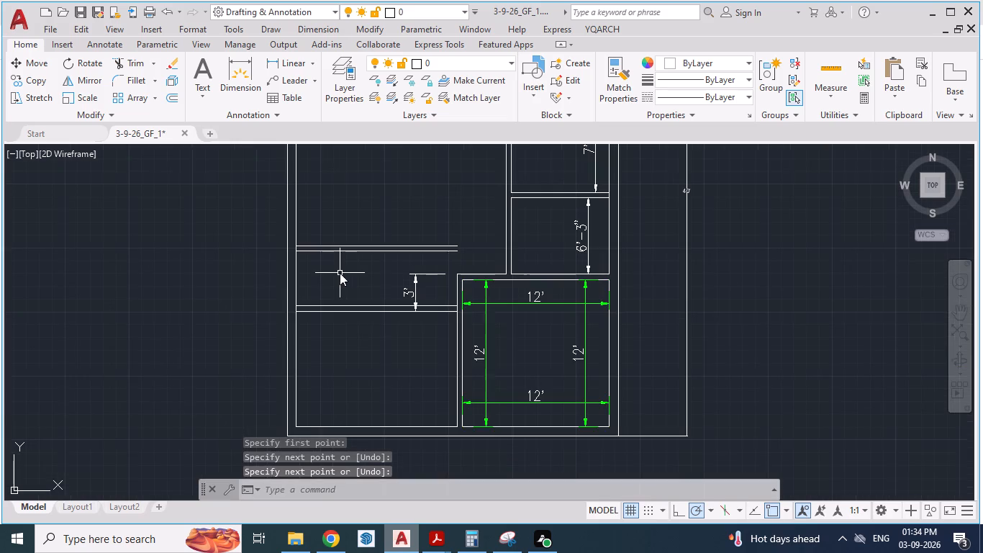
scroll(360, 317, up, 1)
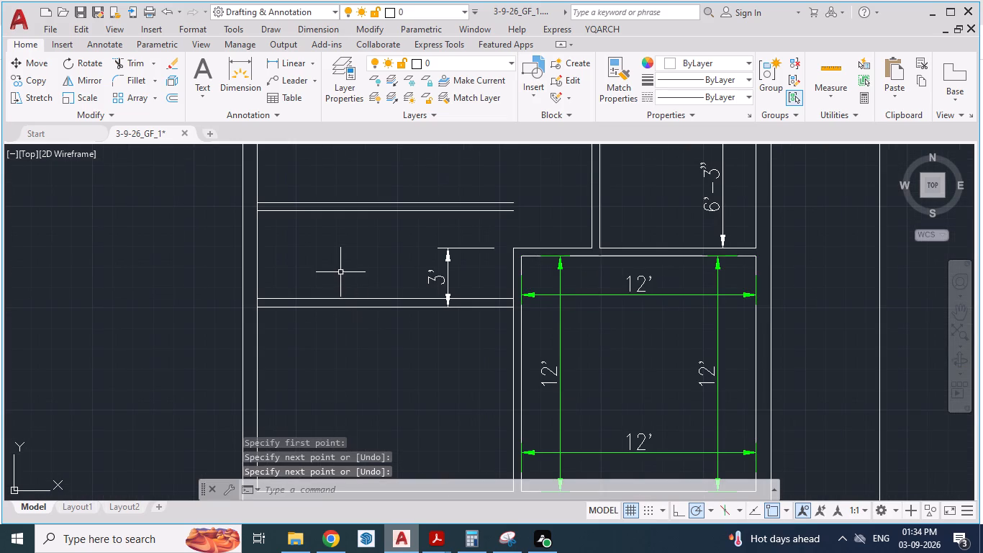
Offset the toilet's west line 8' to the east to mark its east wall.
key(0)
key(BackSpace)
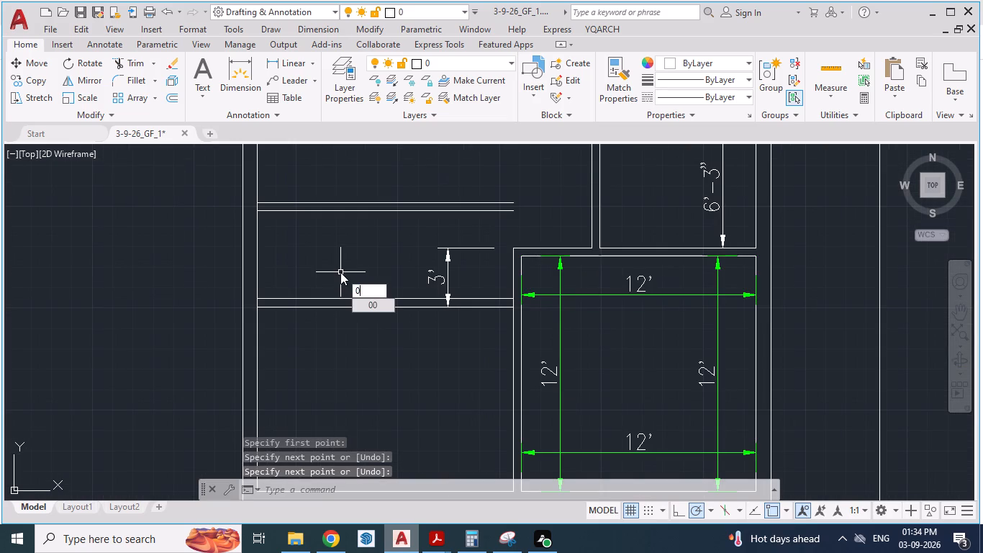
key(BackSpace)
key(o)
key(Return)
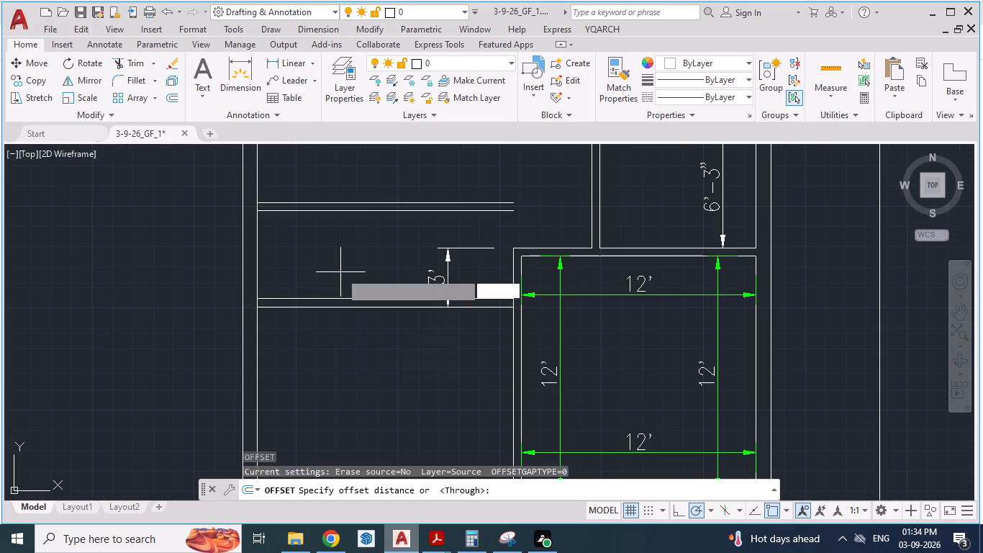
text(8')
key(Return)
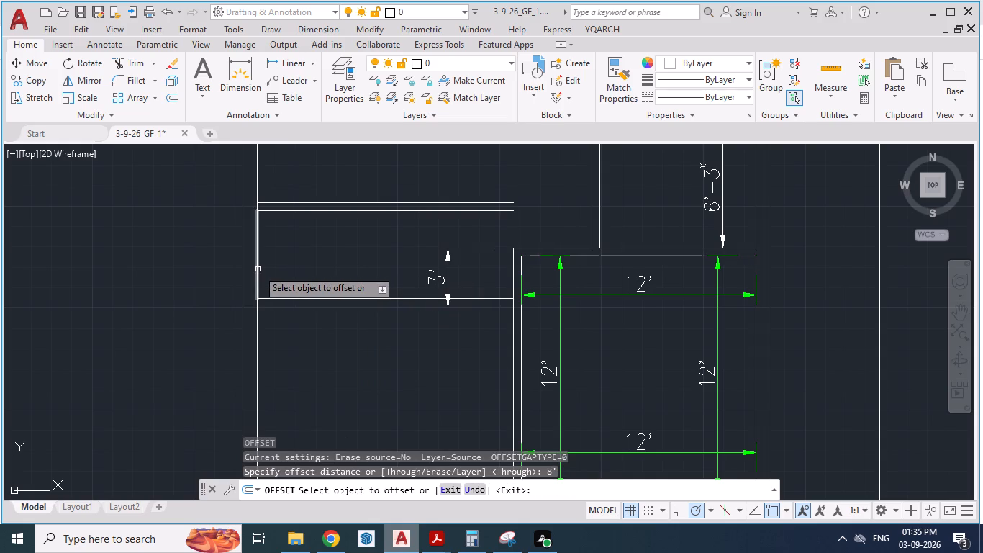
click(258, 269)
click(348, 266)
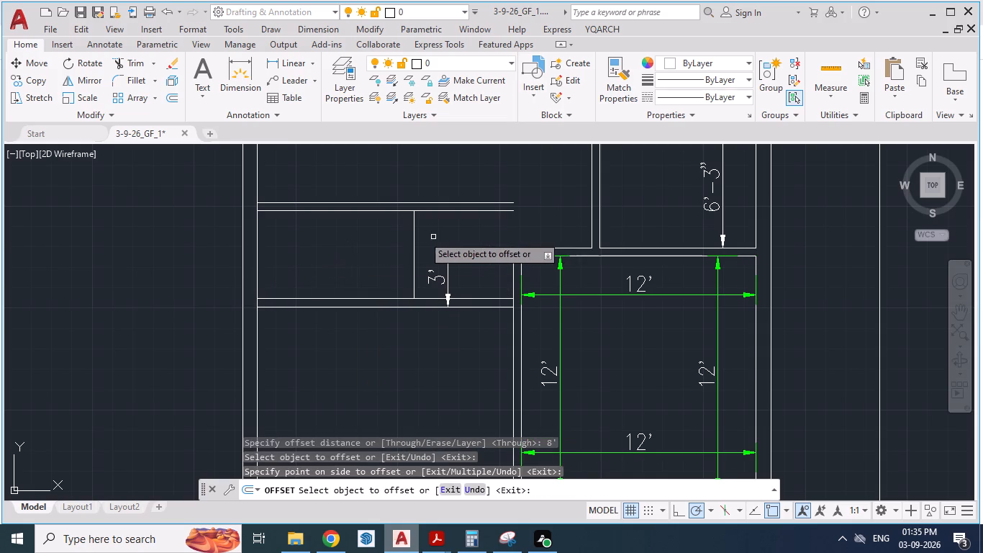
Offset the toilet's east line 5" to the east to form the wall's second face.
click(415, 235)
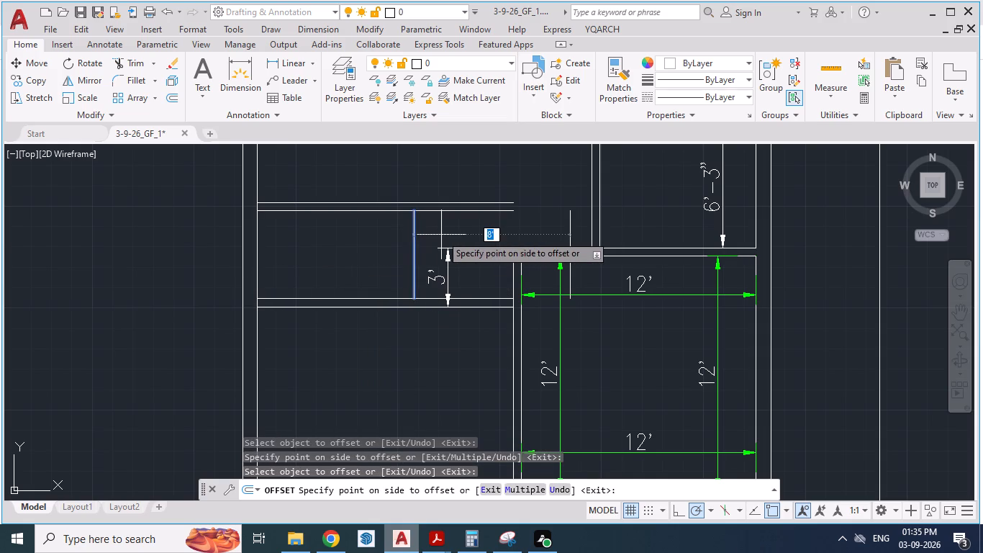
text(5")
key(Return)
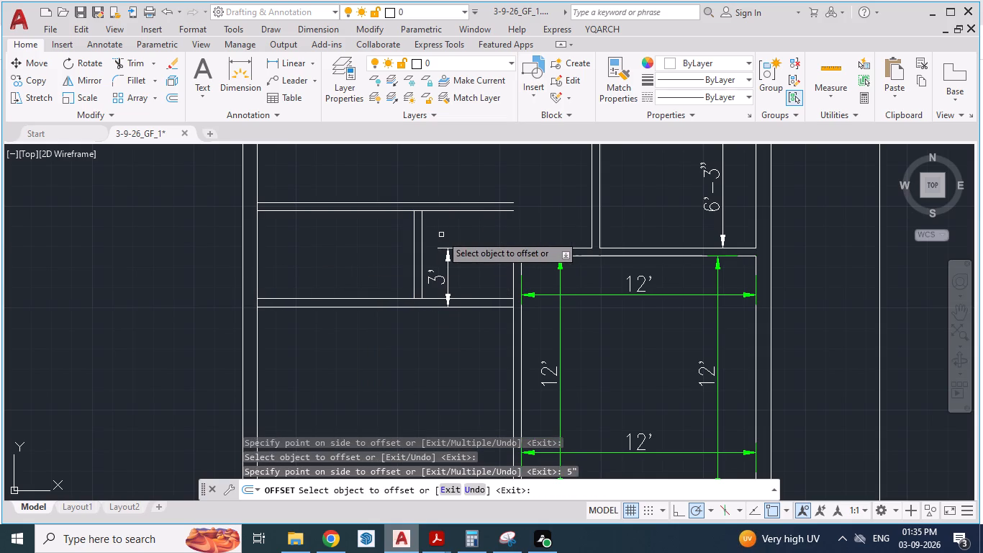
key(Return)
scroll(441, 279, down, 1)
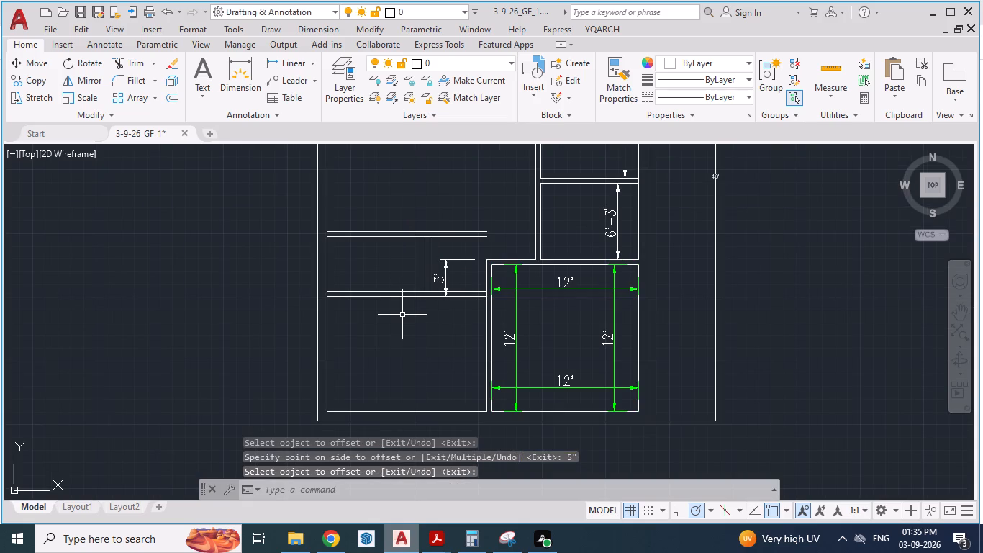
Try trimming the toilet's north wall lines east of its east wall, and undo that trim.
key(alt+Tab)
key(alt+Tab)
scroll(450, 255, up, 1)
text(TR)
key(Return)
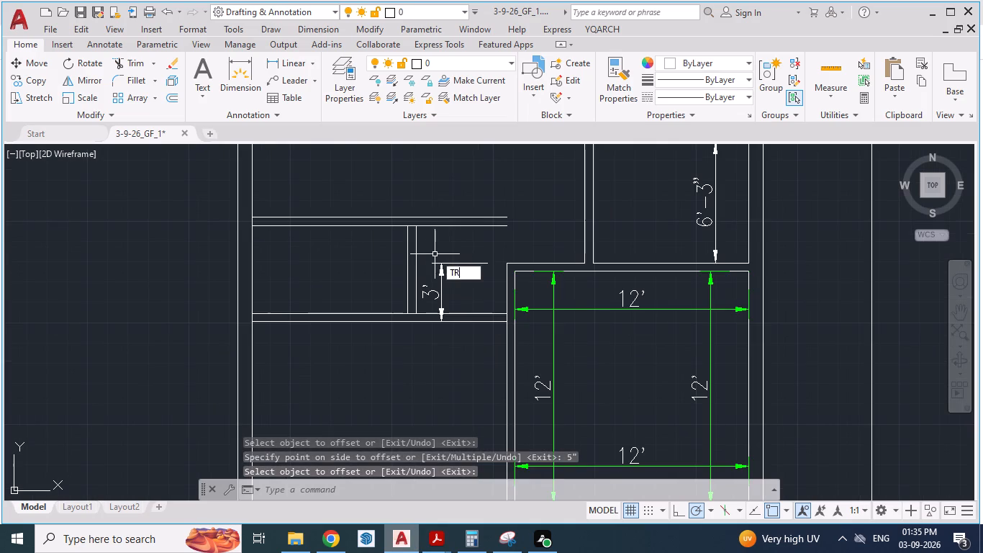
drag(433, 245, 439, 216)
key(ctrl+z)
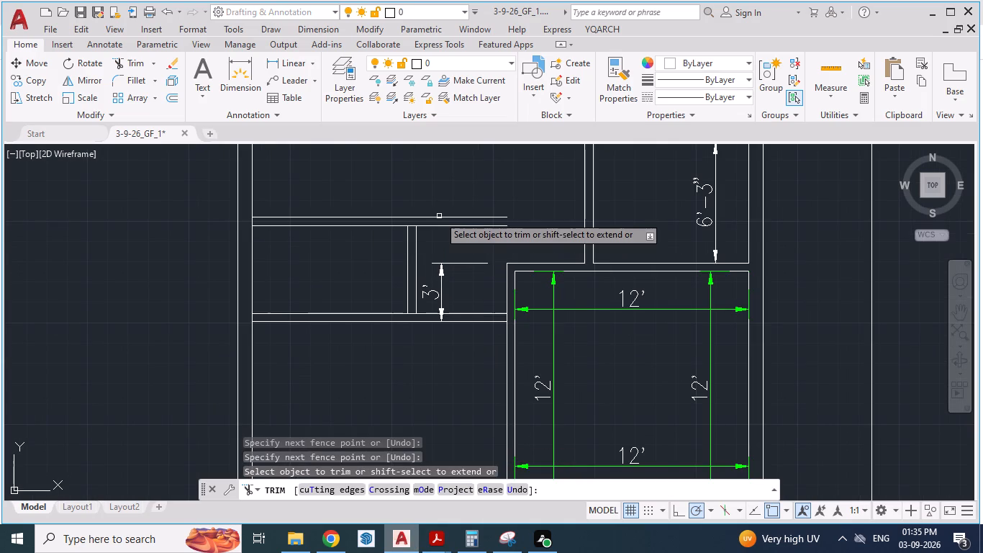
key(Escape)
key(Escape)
Delete the 3' dimension beside the toilet's east wall.
click(440, 271)
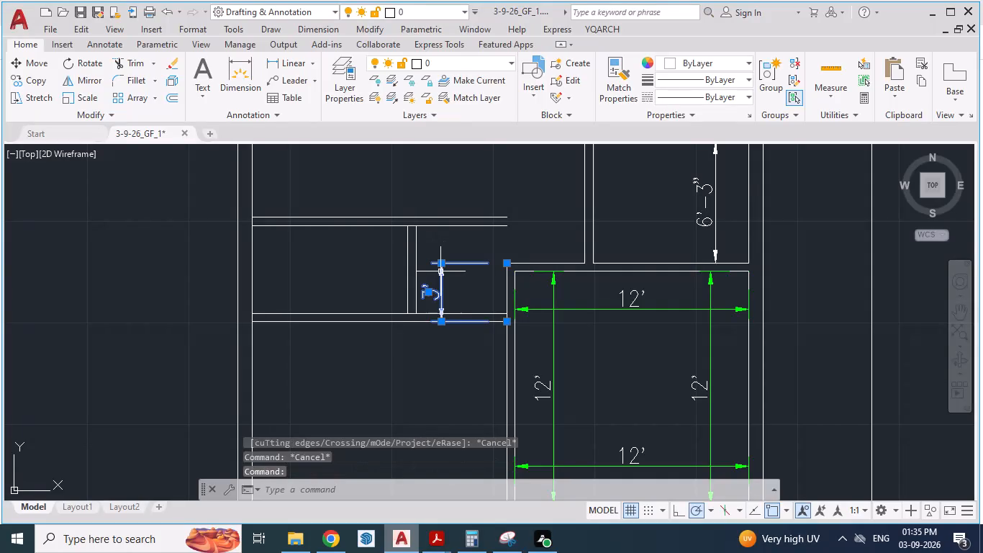
key(Delete)
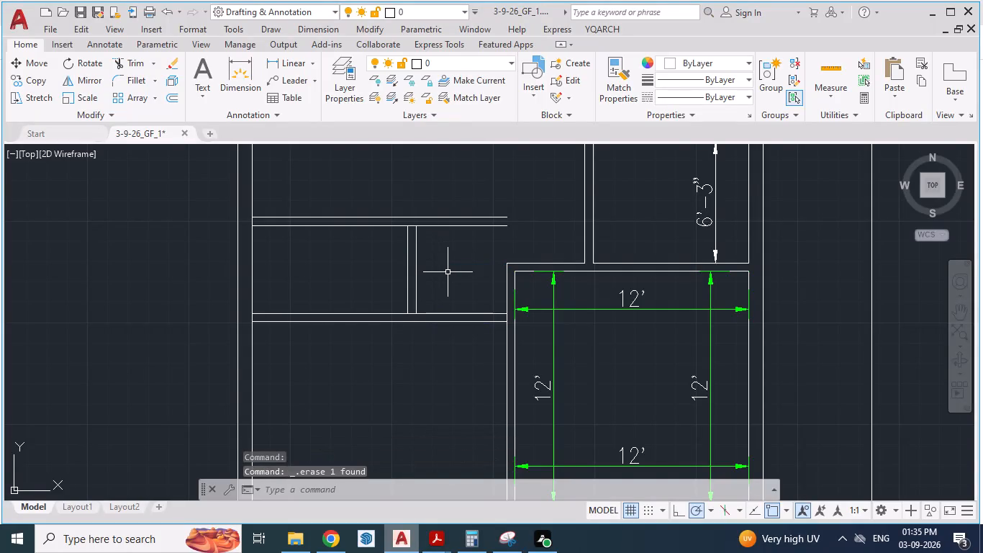
Extend both faces of the toilet's east wall north to the outer face of its north wall.
text(EX)
key(Return)
scroll(407, 244, up, 2)
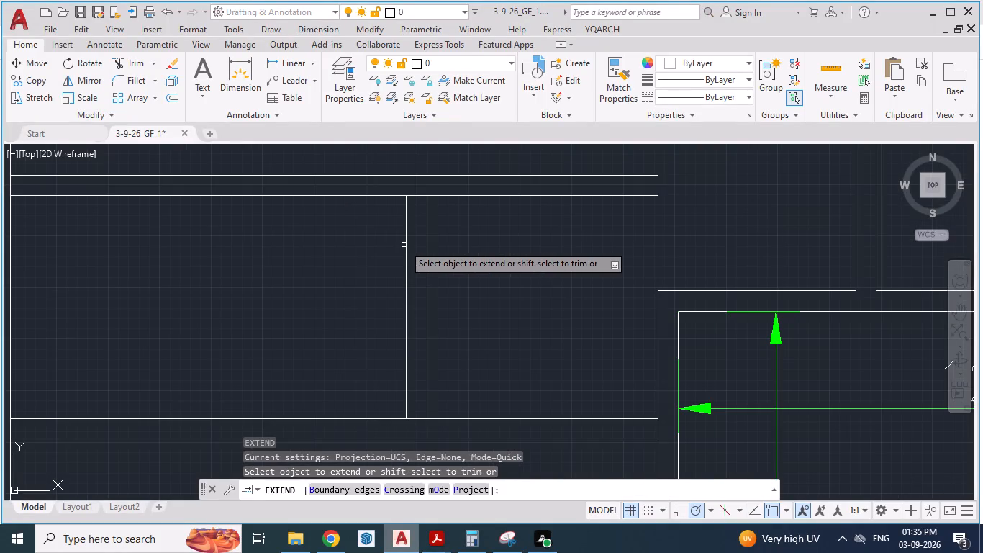
click(407, 232)
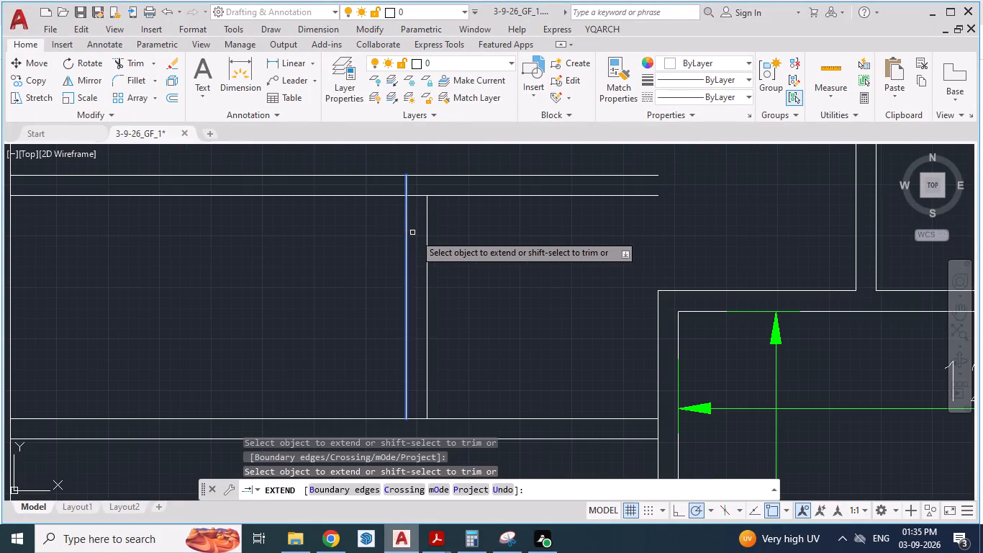
click(426, 246)
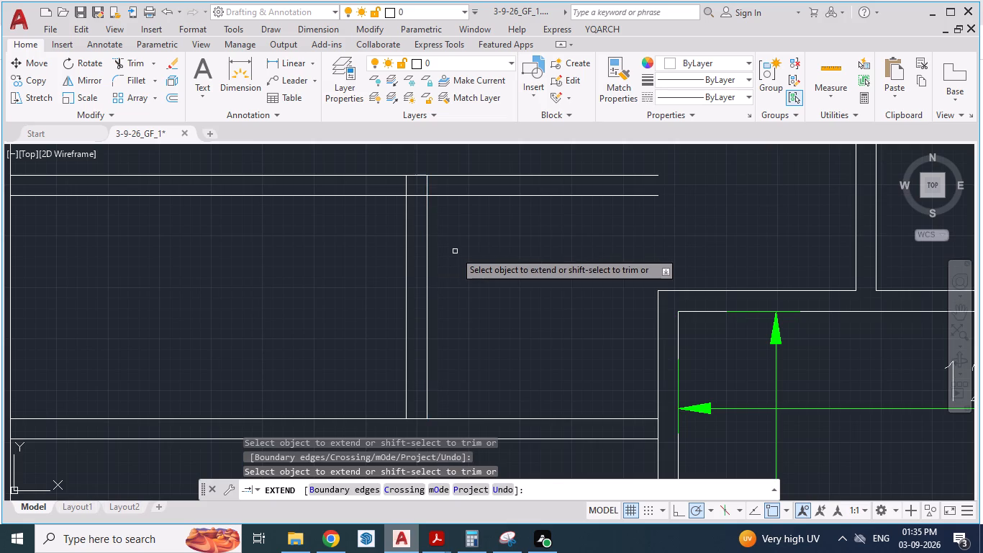
key(Escape)
key(Escape)
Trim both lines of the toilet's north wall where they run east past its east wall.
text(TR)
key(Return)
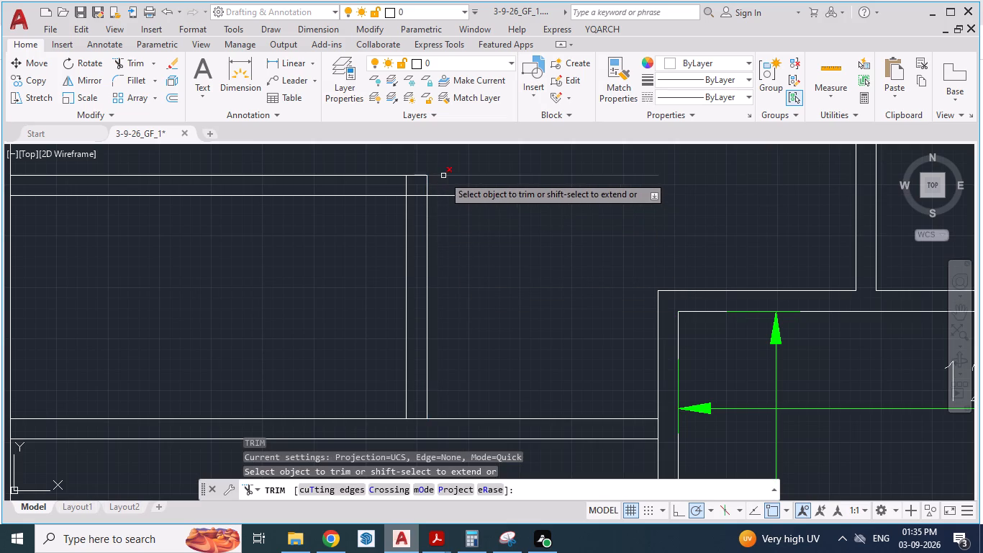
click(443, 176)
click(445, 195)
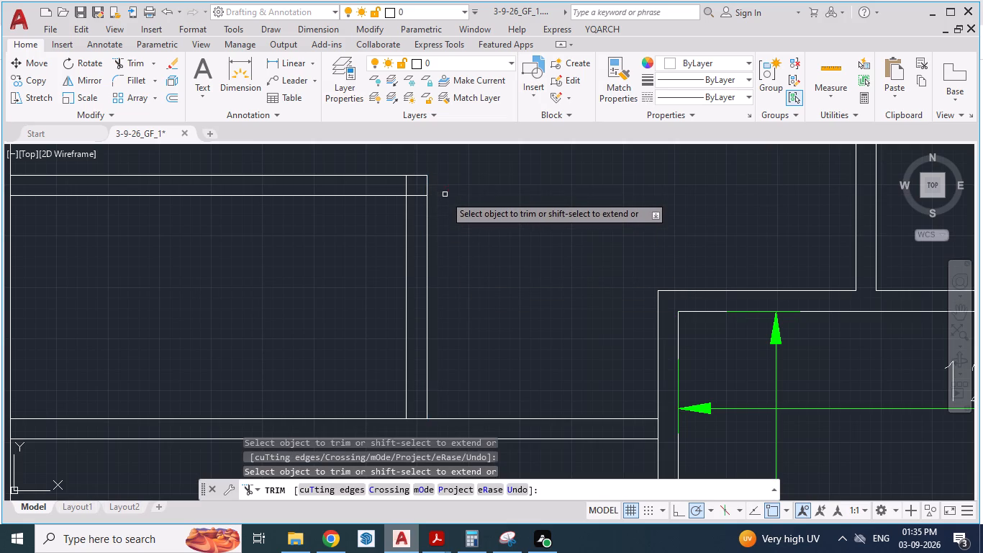
Examine the staircase area south of the toilet in the reference PDF and compare it with the AutoCAD drawing.
scroll(440, 223, down, 4)
scroll(437, 303, down, 2)
scroll(471, 237, up, 2)
key(alt+Tab)
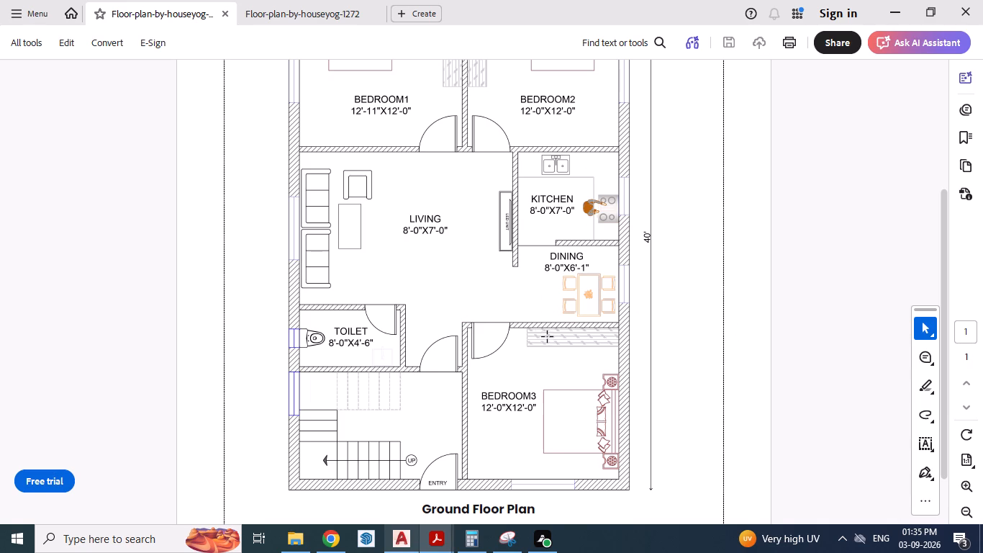
scroll(556, 358, down, 1)
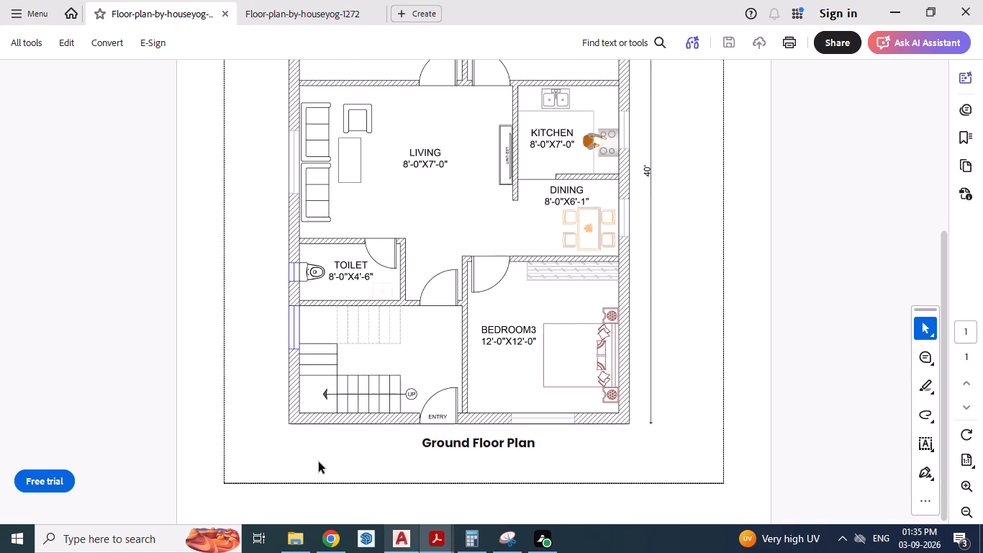
scroll(324, 453, up, 2)
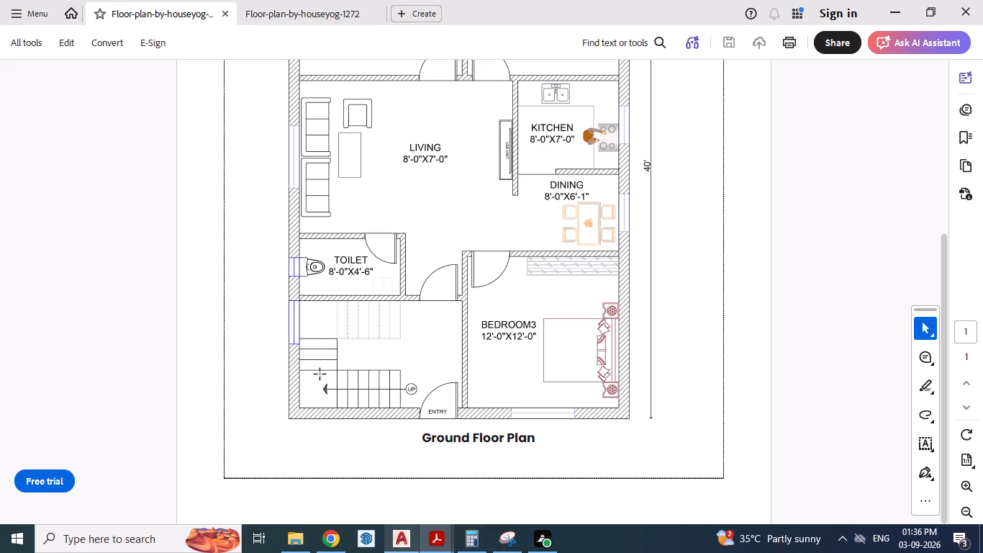
click(435, 538)
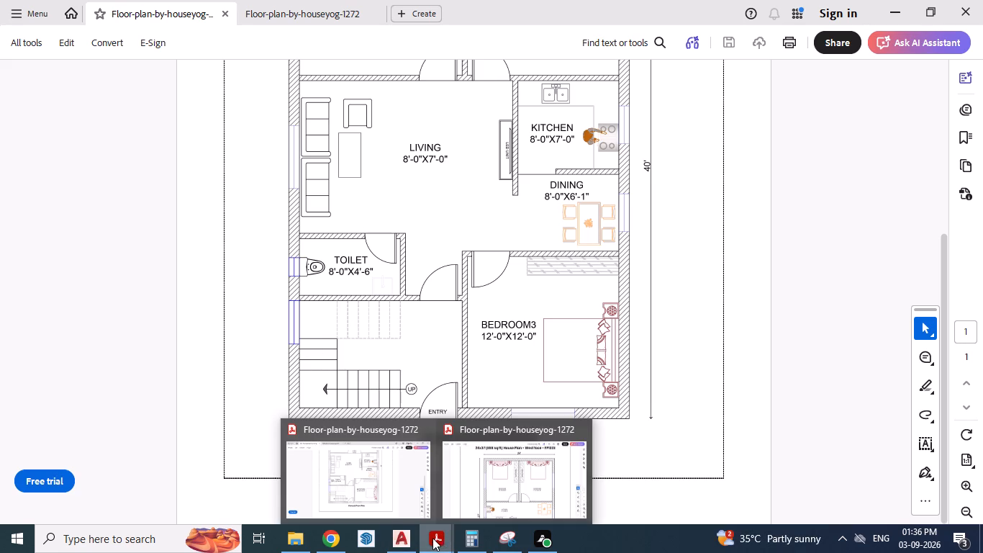
click(396, 493)
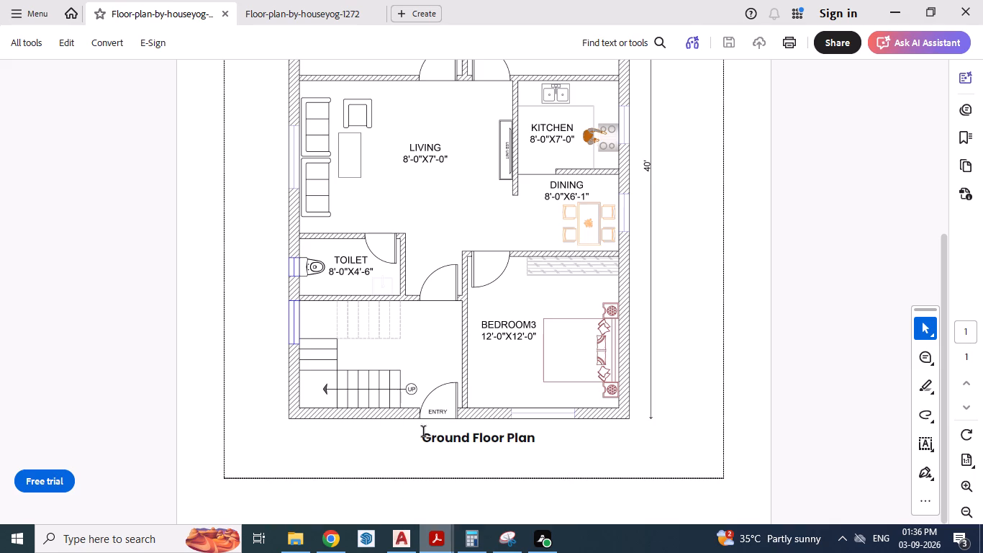
scroll(439, 419, up, 1)
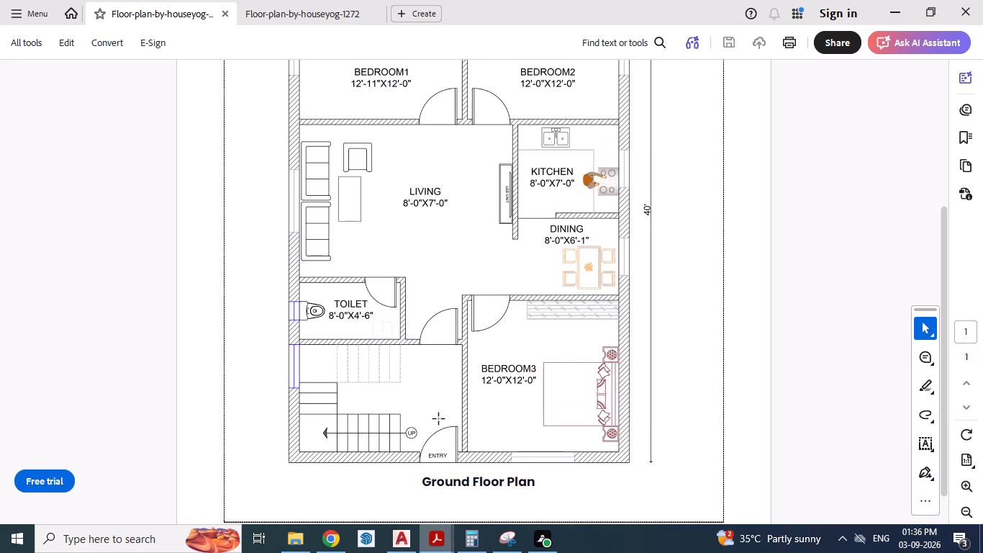
scroll(439, 419, down, 1)
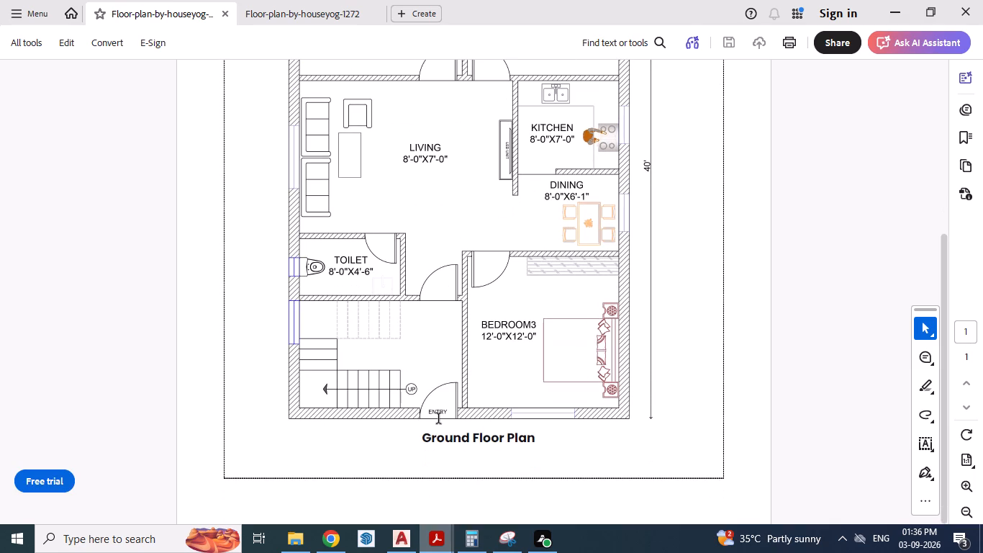
click(404, 541)
scroll(430, 314, down, 2)
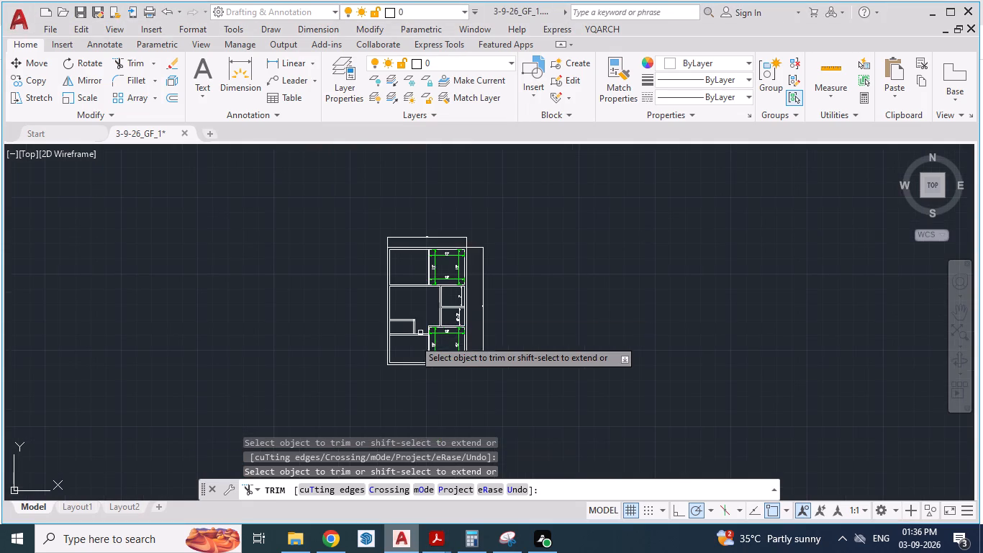
scroll(403, 356, up, 4)
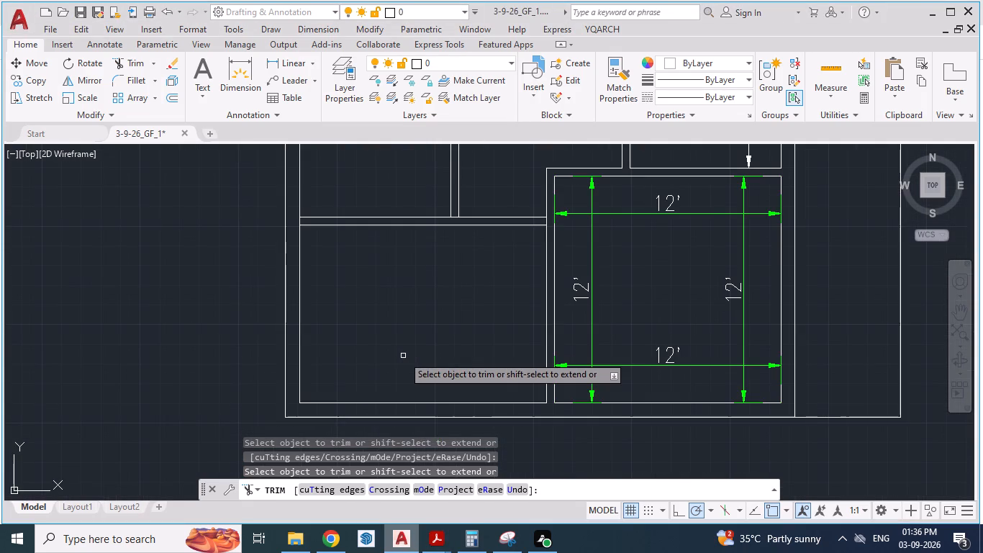
key(alt+Tab)
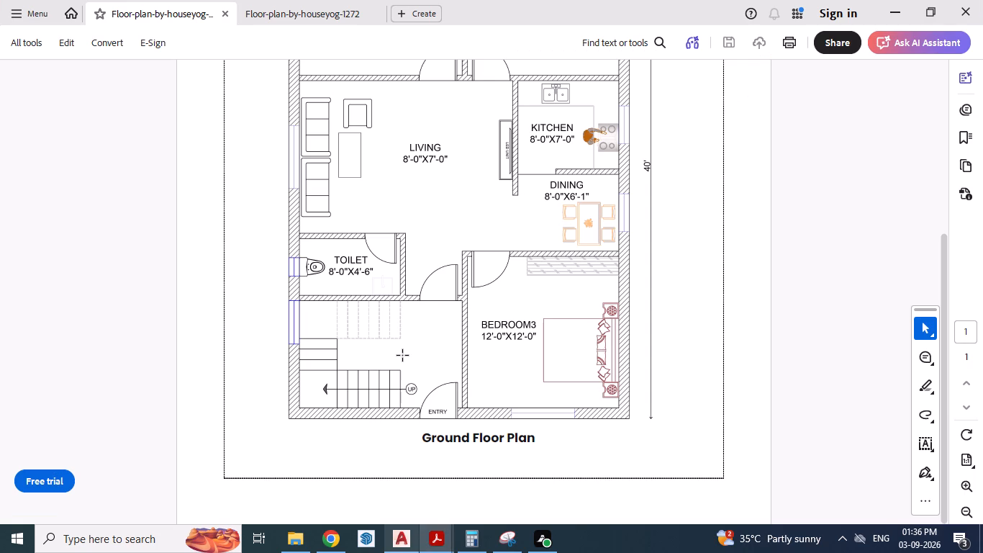
key(alt+Tab)
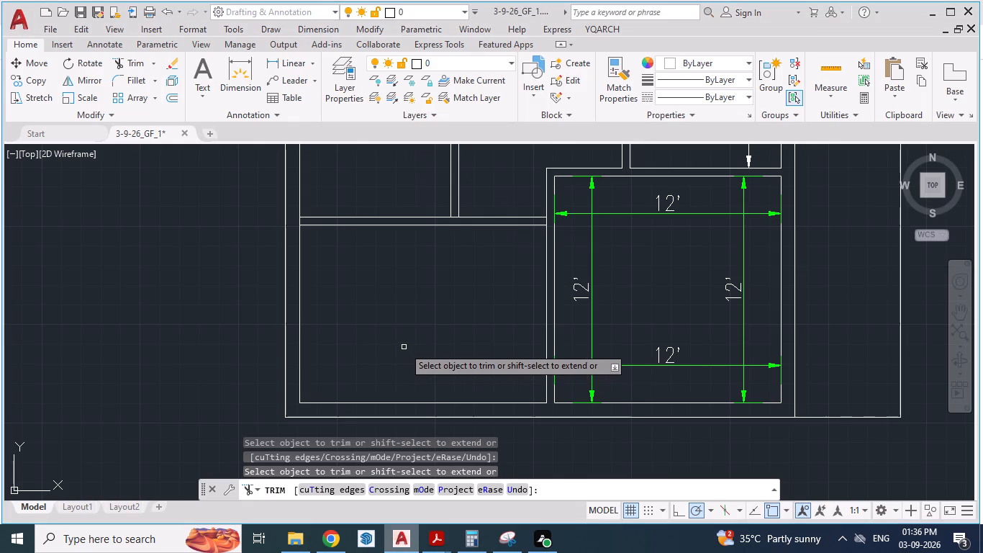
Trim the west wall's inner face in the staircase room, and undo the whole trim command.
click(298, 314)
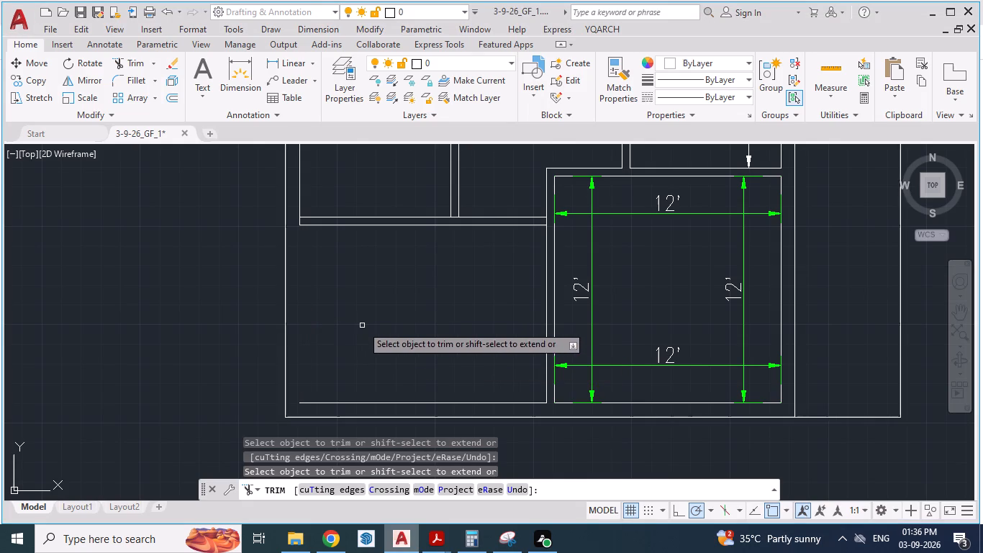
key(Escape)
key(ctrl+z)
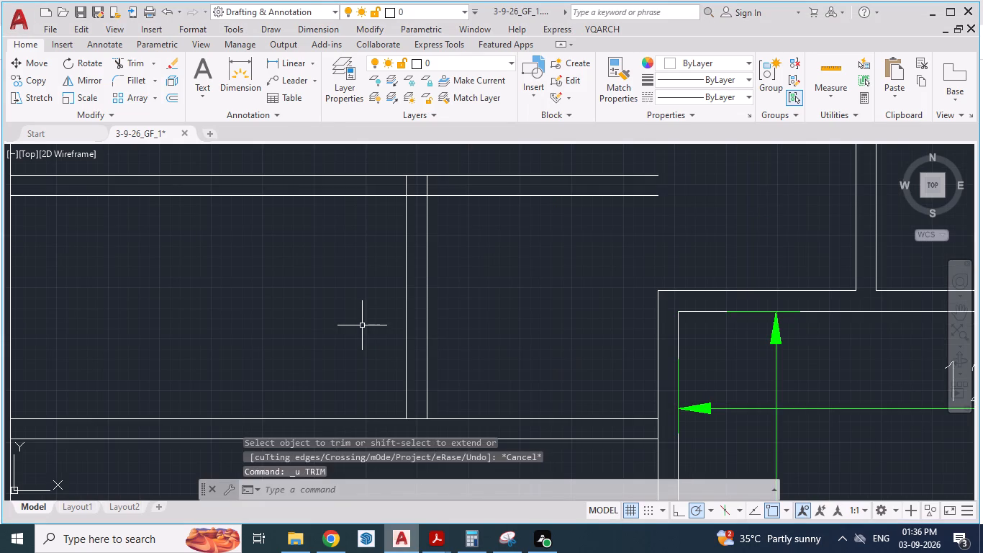
Offset the west wall's inner face in the staircase room 3' to the east for the stair width.
scroll(371, 318, down, 4)
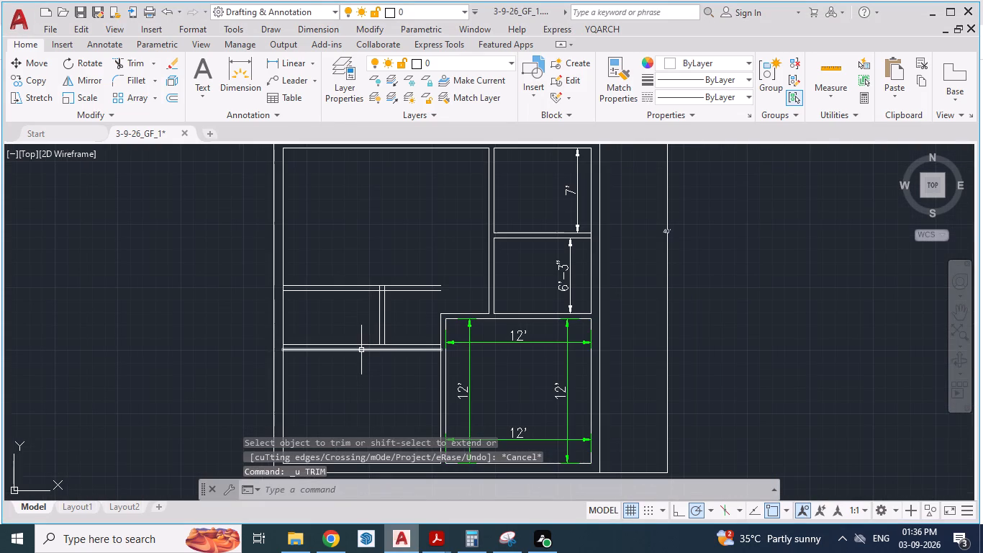
key(Escape)
key(Escape)
scroll(375, 329, down, 2)
scroll(370, 362, up, 2)
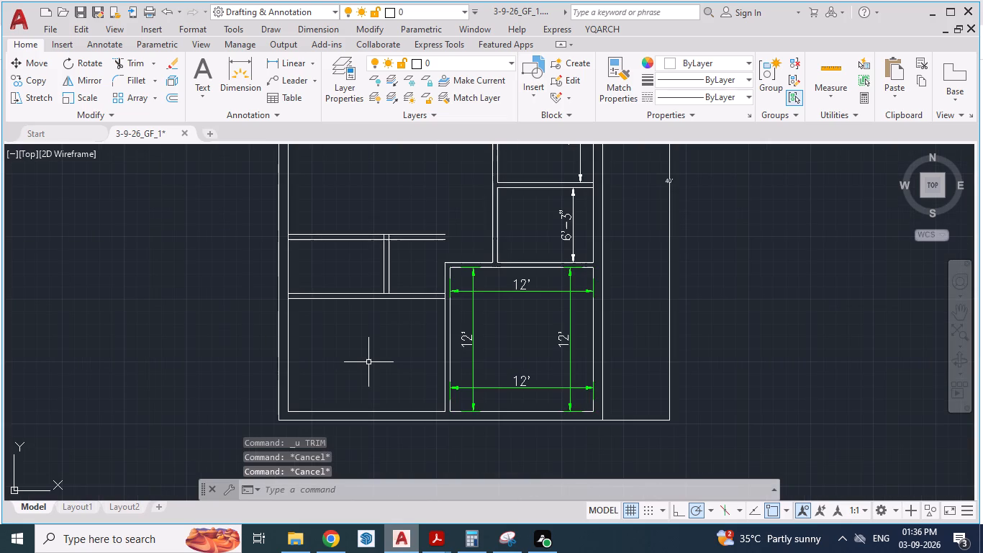
key(o)
key(Return)
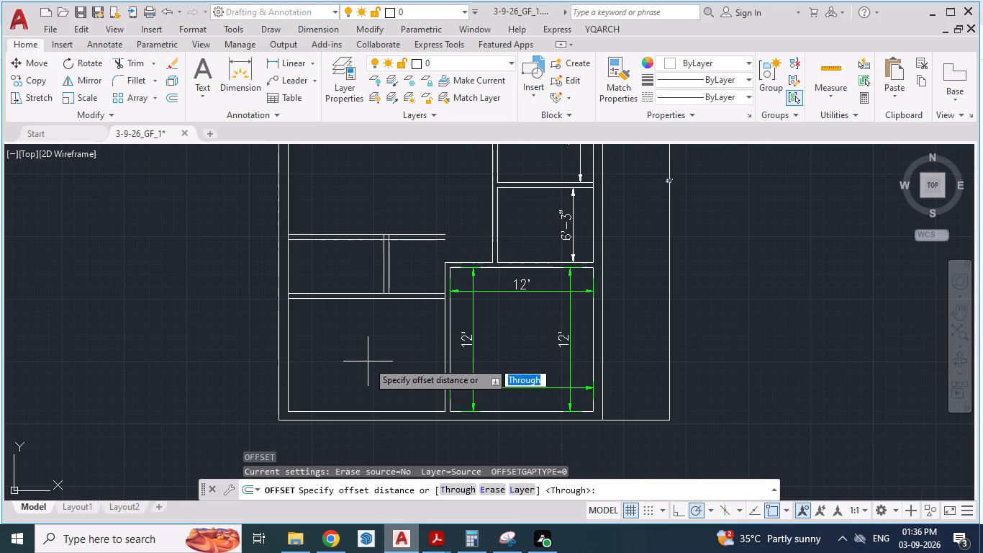
text(3')
key(Return)
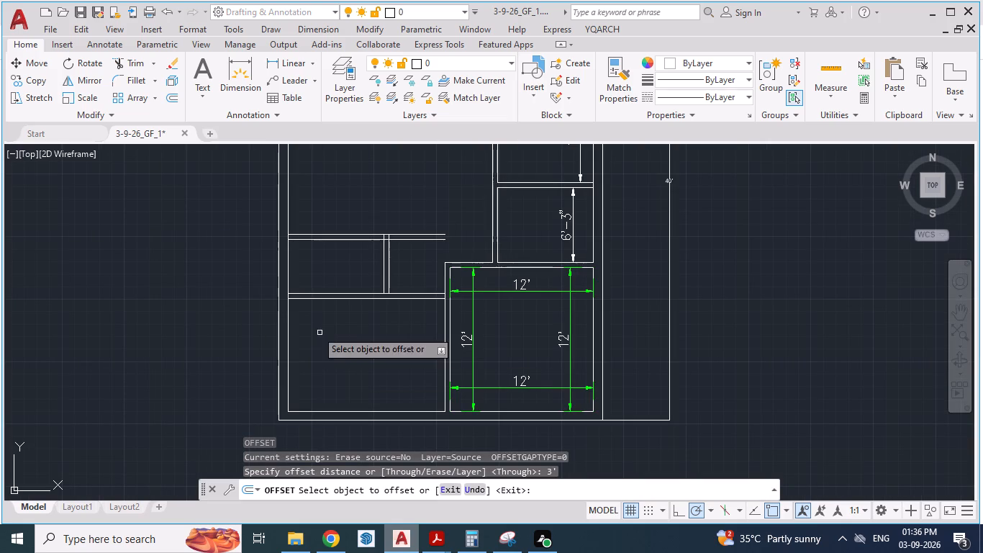
click(287, 335)
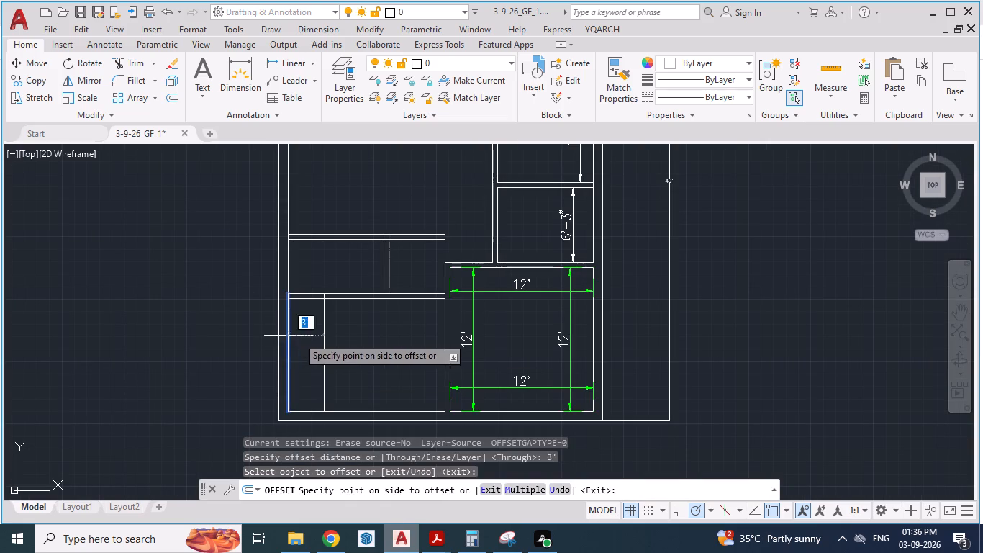
click(328, 341)
click(400, 539)
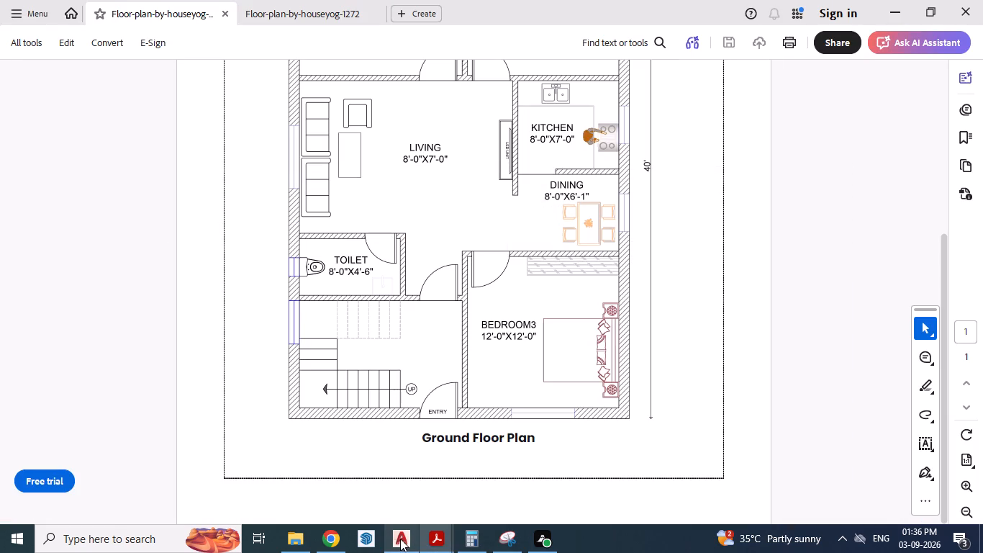
click(400, 539)
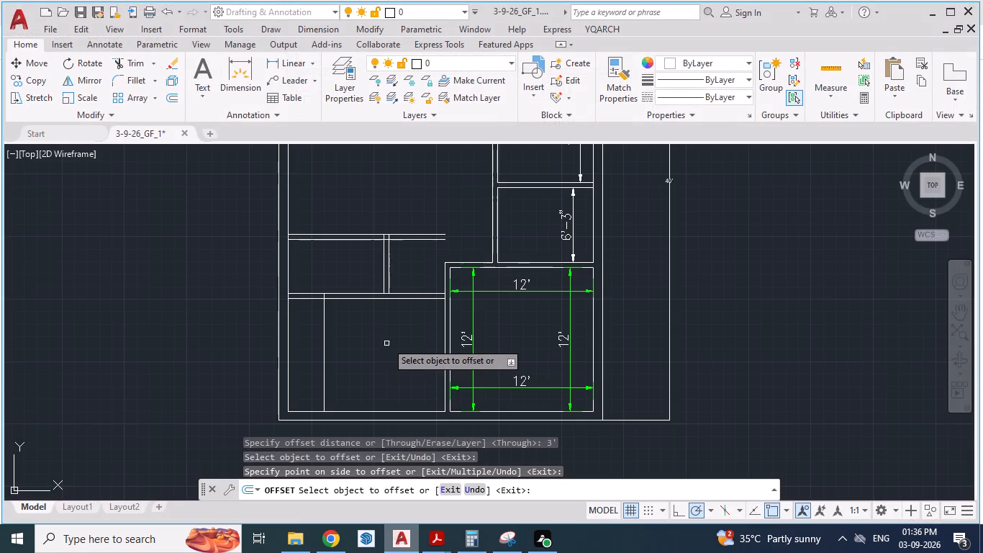
Offset the staircase room's north wall face 3' to the south and its south wall inner face 3' to the north.
scroll(349, 315, up, 1)
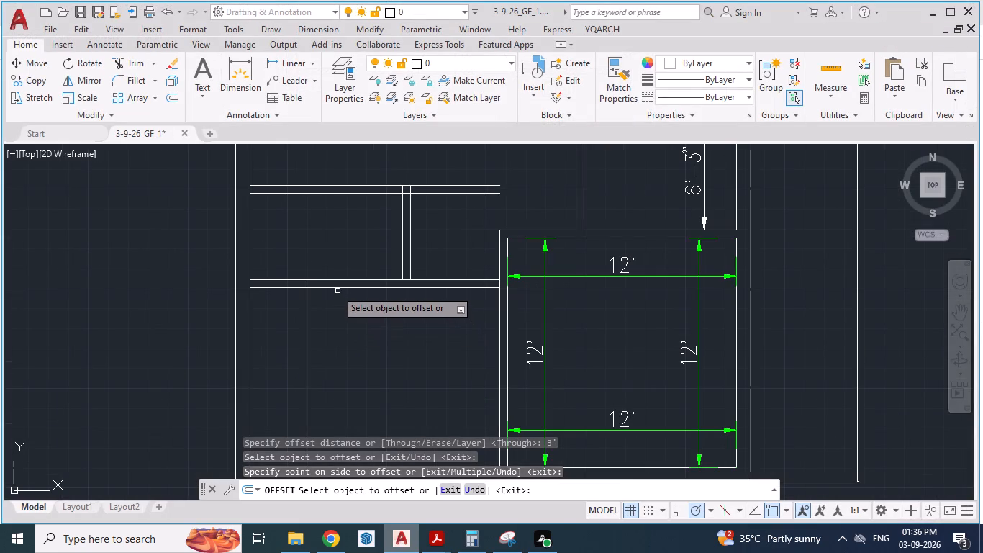
click(335, 289)
click(331, 324)
scroll(347, 305, down, 1)
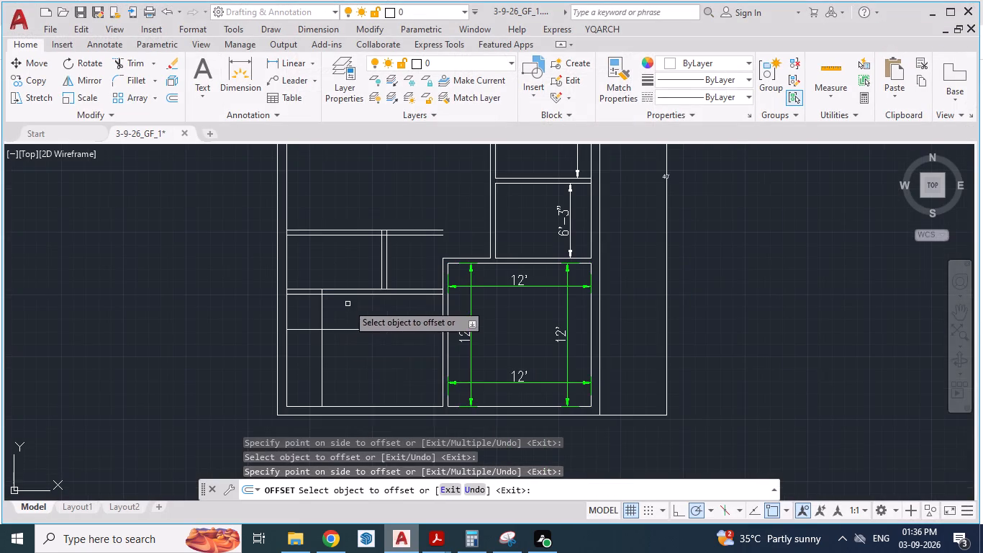
click(349, 406)
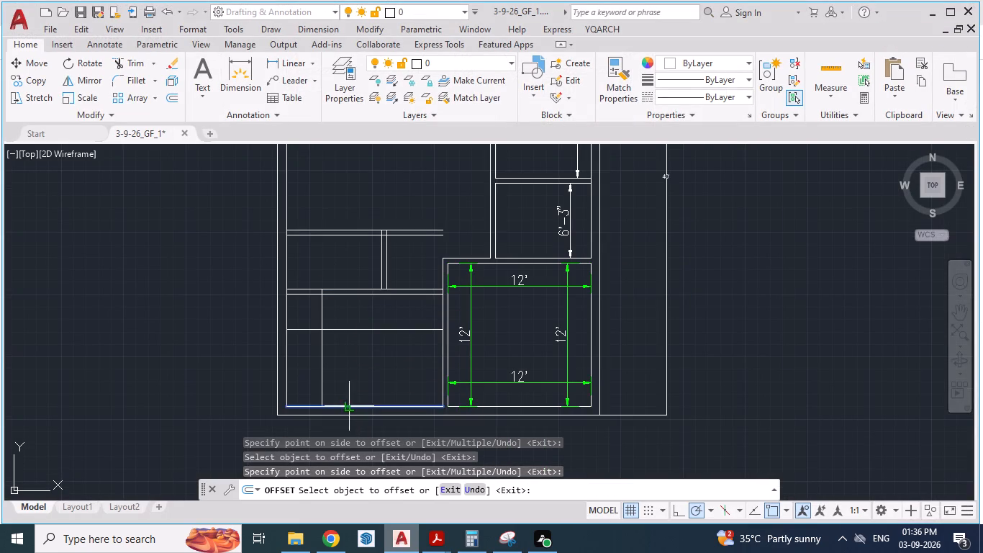
click(345, 385)
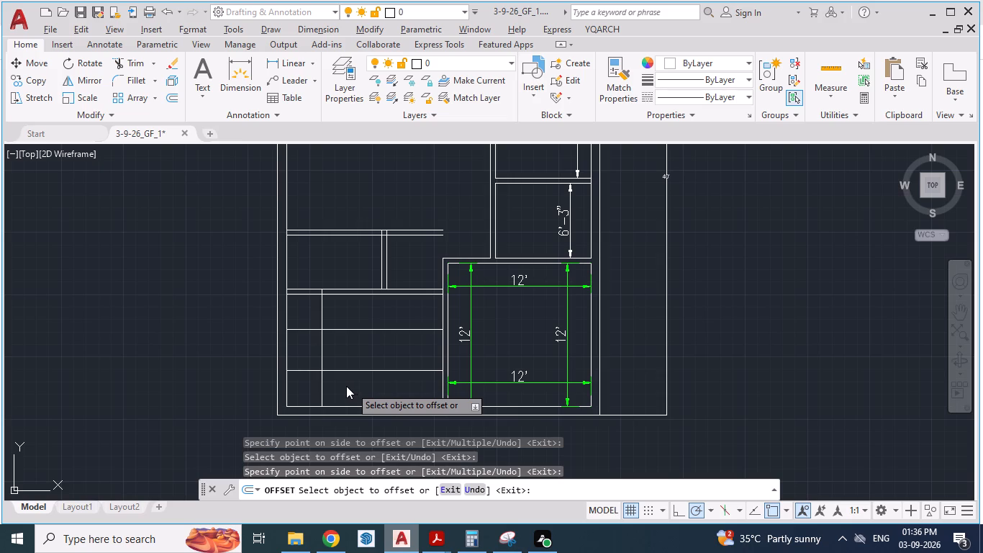
key(alt+Tab)
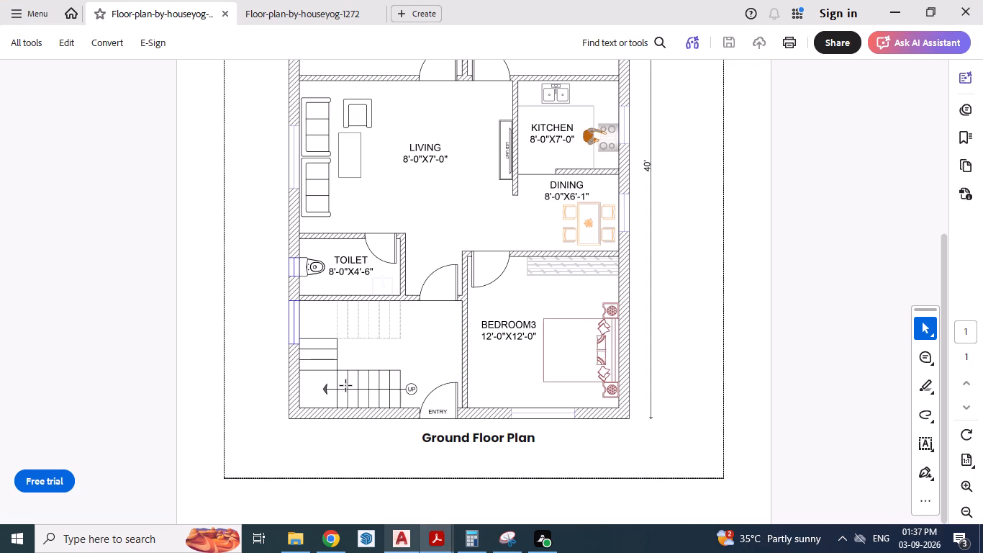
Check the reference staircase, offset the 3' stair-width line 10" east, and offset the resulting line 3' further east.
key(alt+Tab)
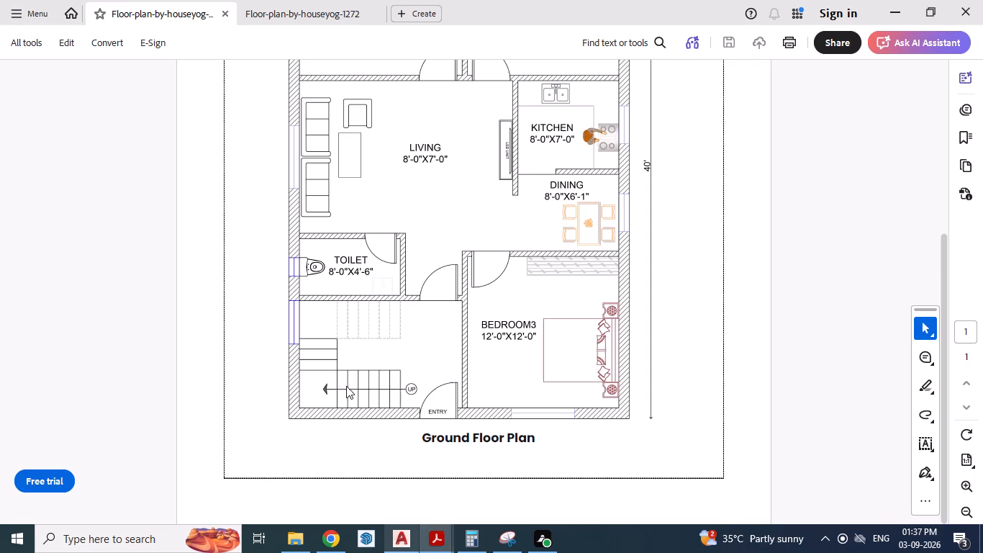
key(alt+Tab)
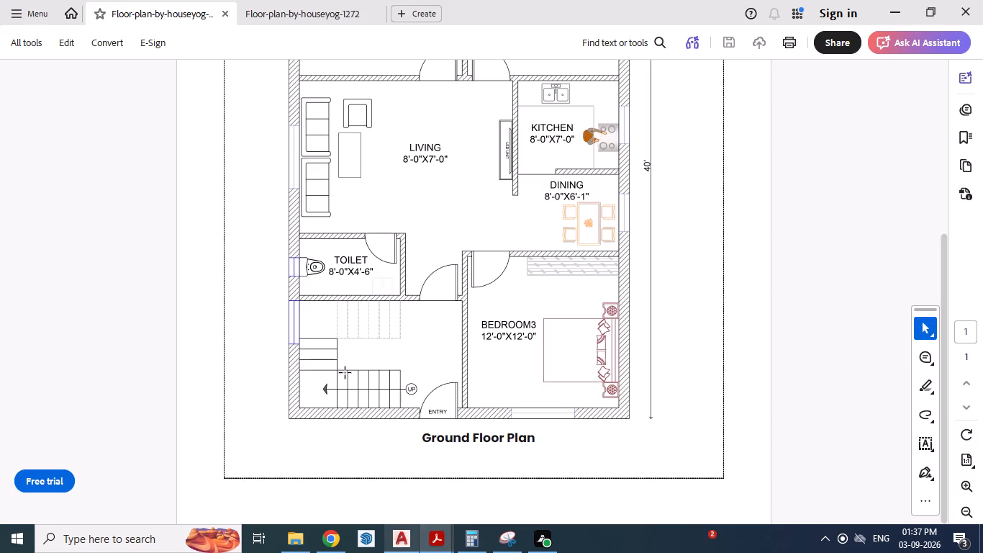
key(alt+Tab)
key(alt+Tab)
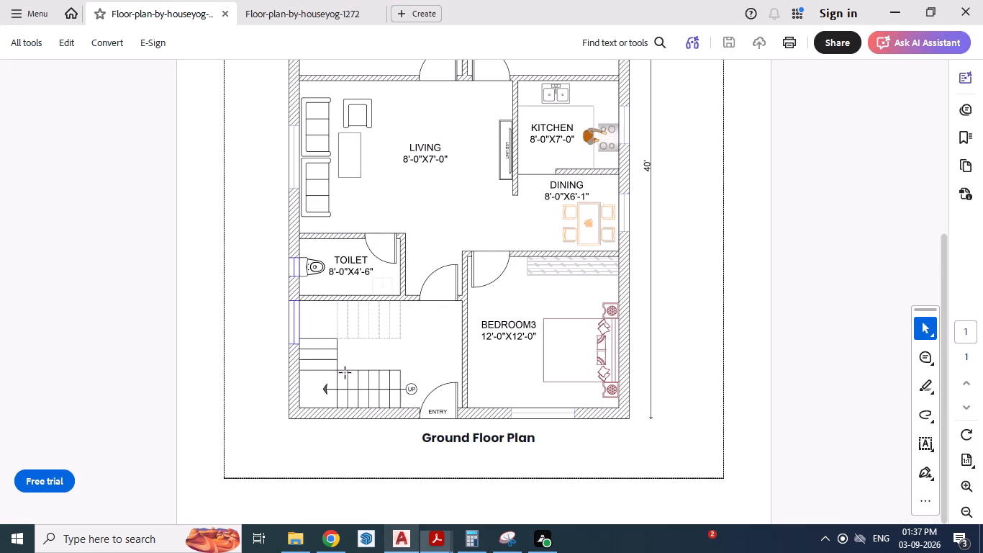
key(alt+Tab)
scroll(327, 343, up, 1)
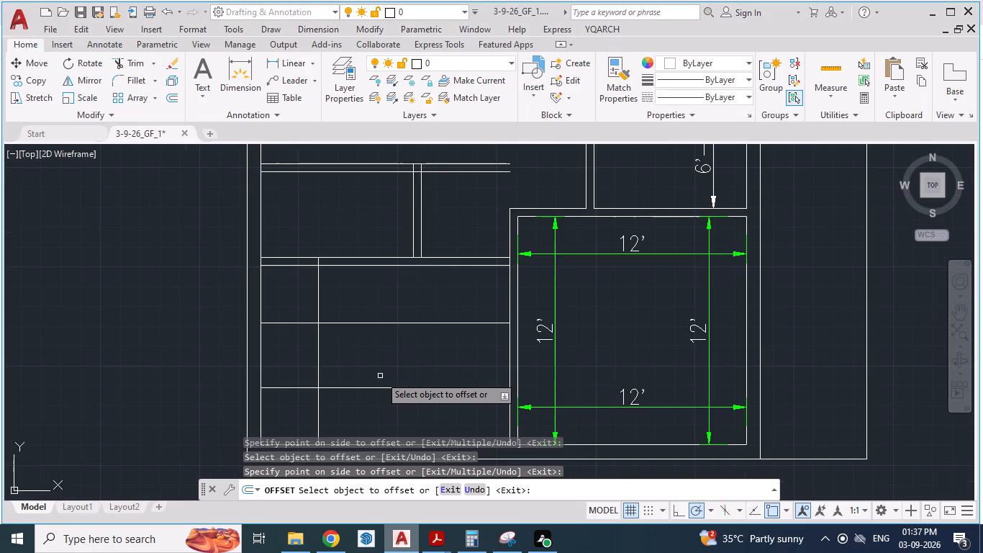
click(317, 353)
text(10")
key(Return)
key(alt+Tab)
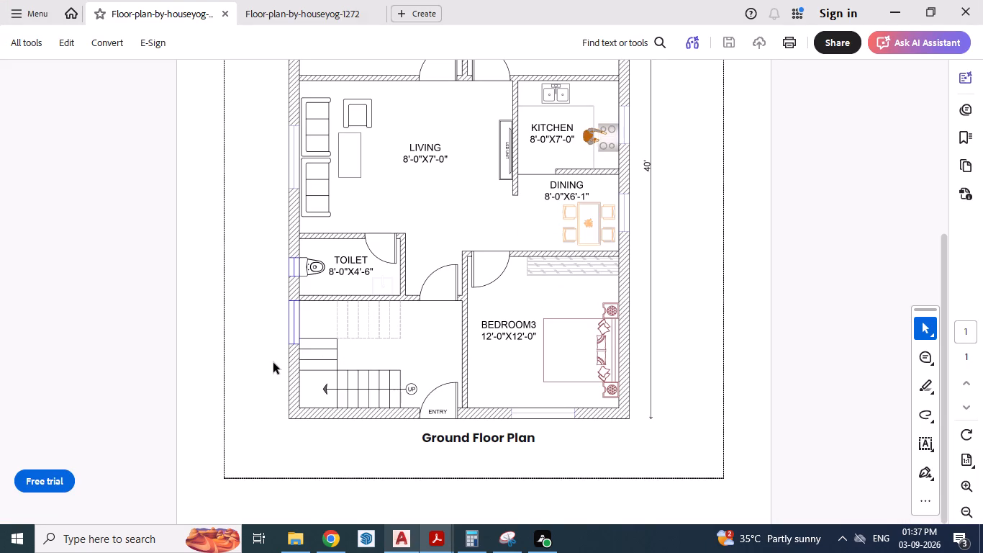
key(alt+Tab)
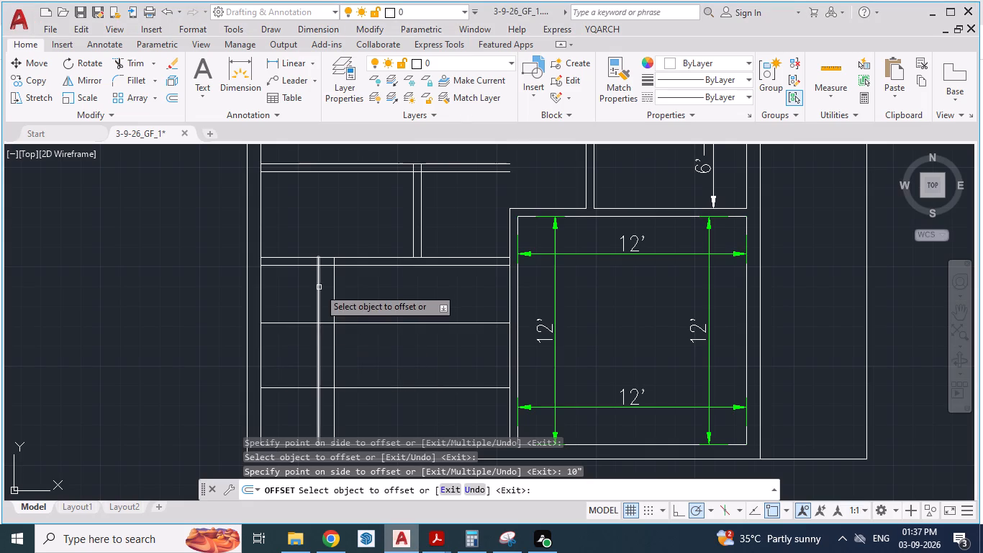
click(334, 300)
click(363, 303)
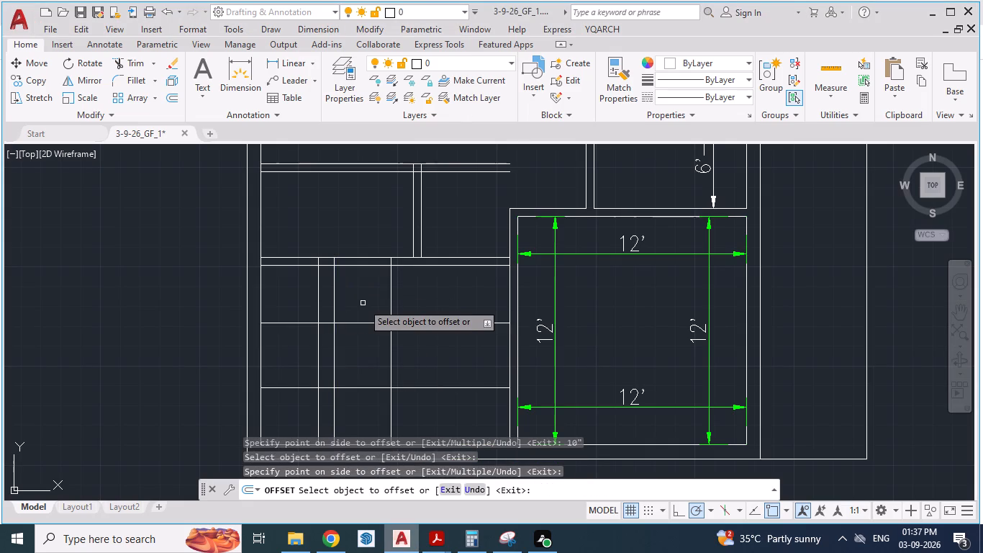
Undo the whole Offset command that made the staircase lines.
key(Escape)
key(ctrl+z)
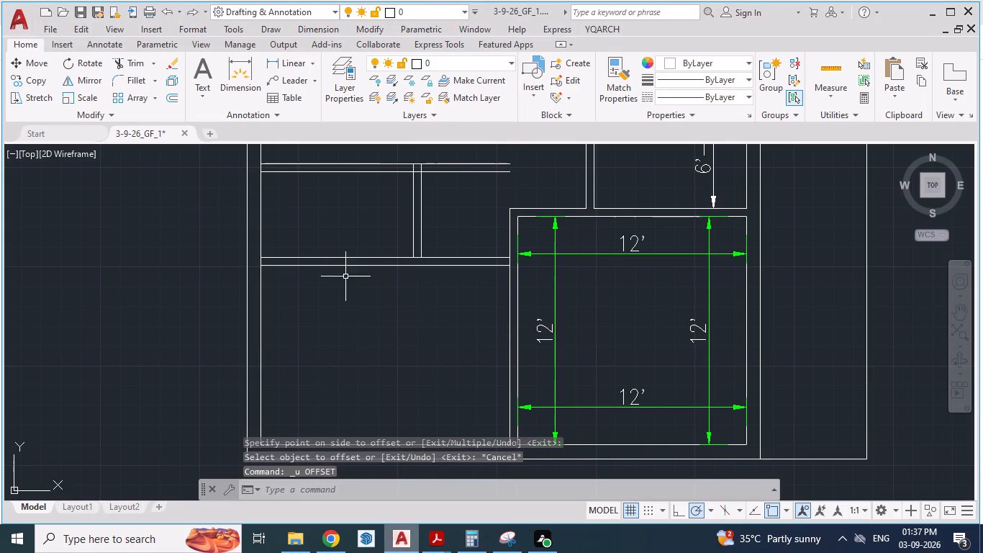
Offset the staircase room's north, south and west inner wall faces 3' into the room for the stair width.
scroll(361, 276, down, 2)
scroll(361, 312, up, 2)
key(o)
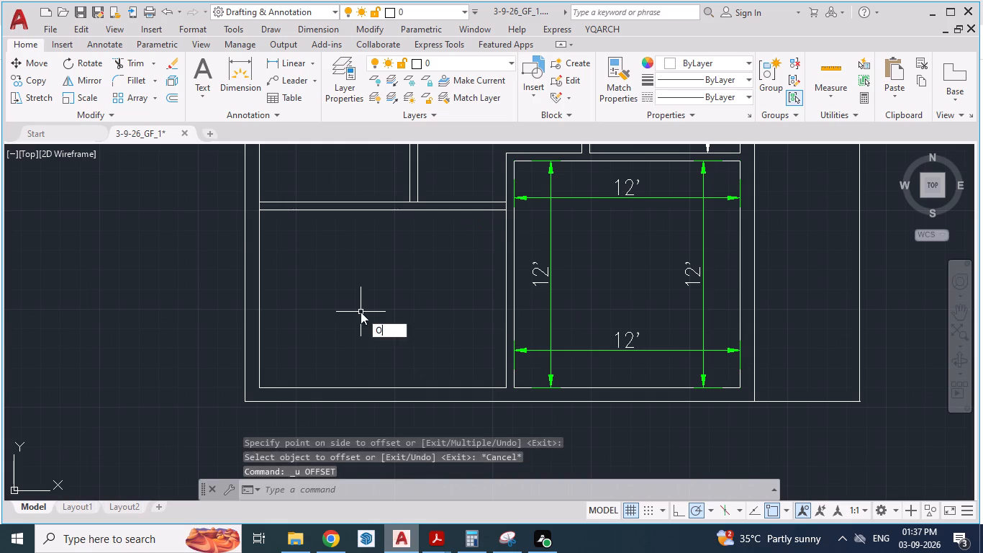
key(Return)
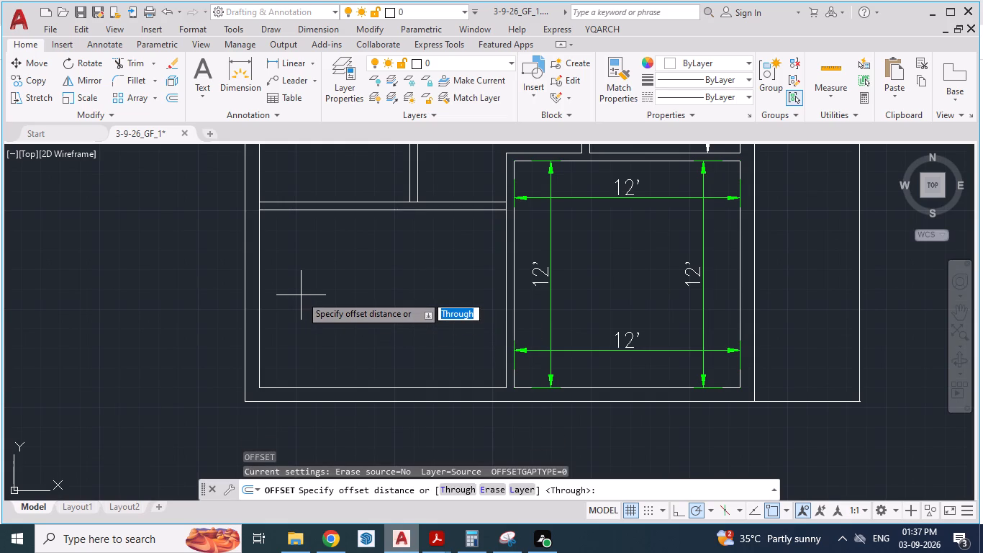
text(3')
key(Return)
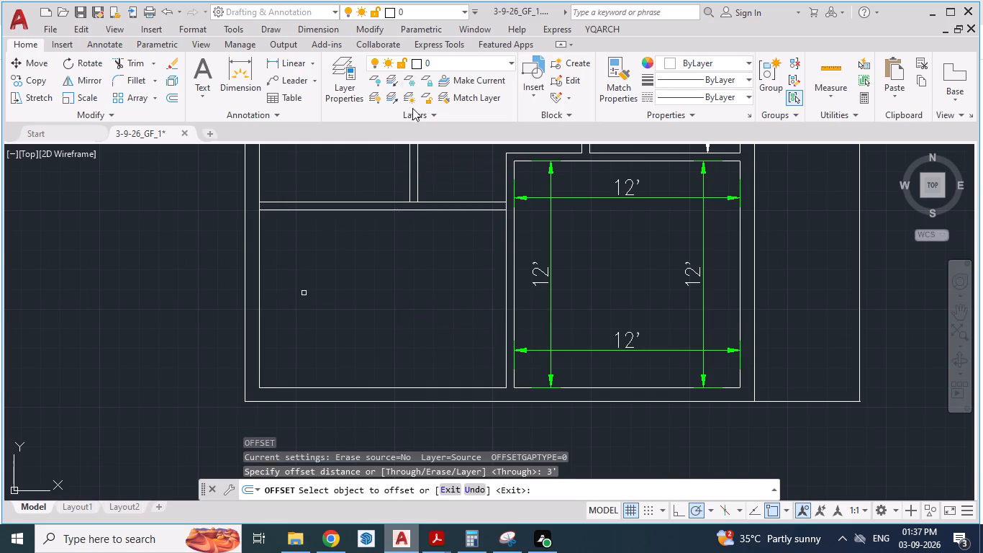
scroll(325, 257, up, 1)
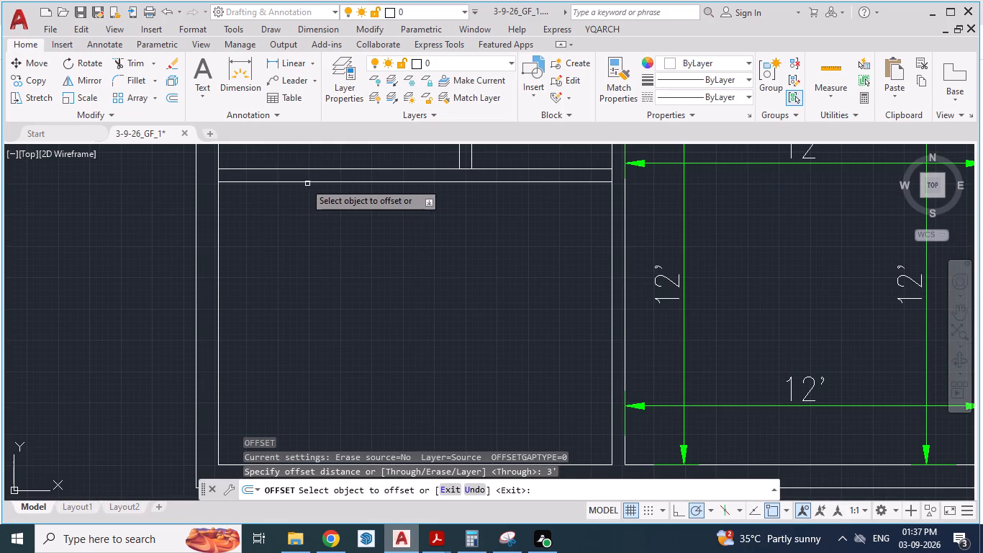
click(304, 182)
click(312, 225)
scroll(317, 203, down, 2)
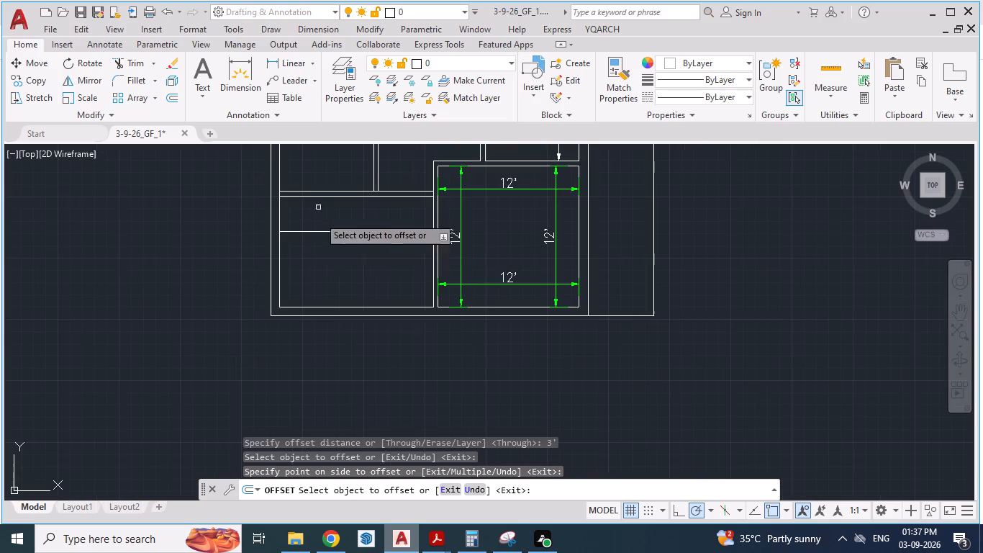
click(330, 307)
click(325, 278)
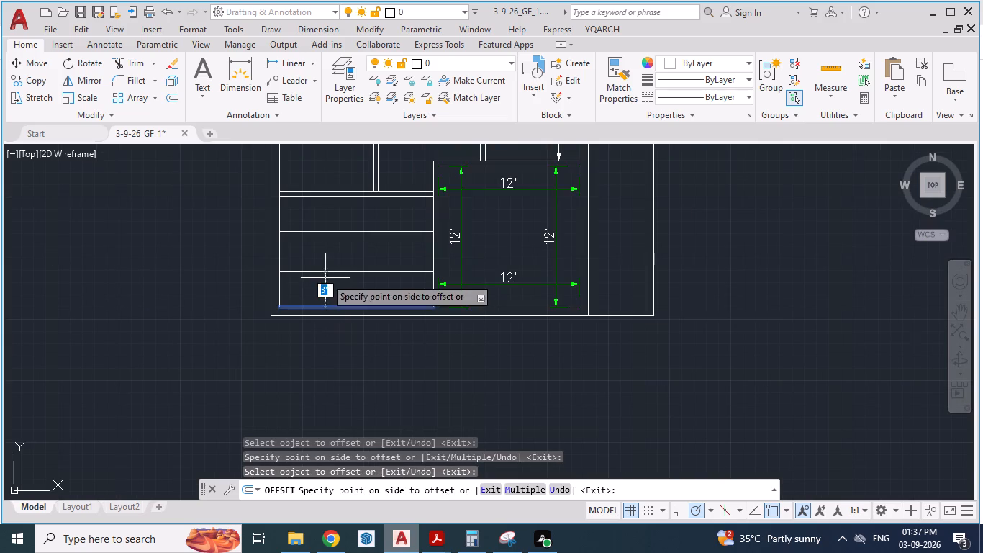
click(281, 260)
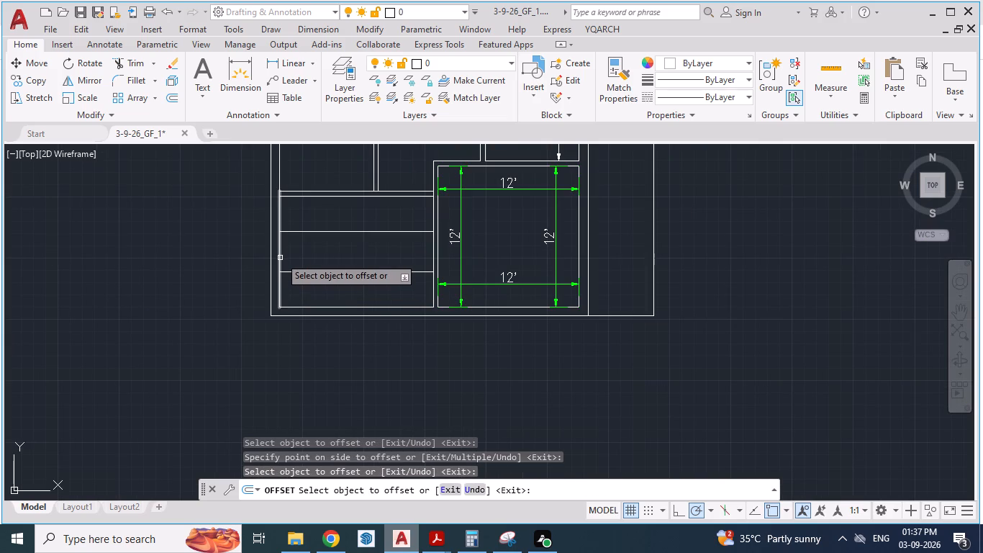
click(280, 257)
click(328, 258)
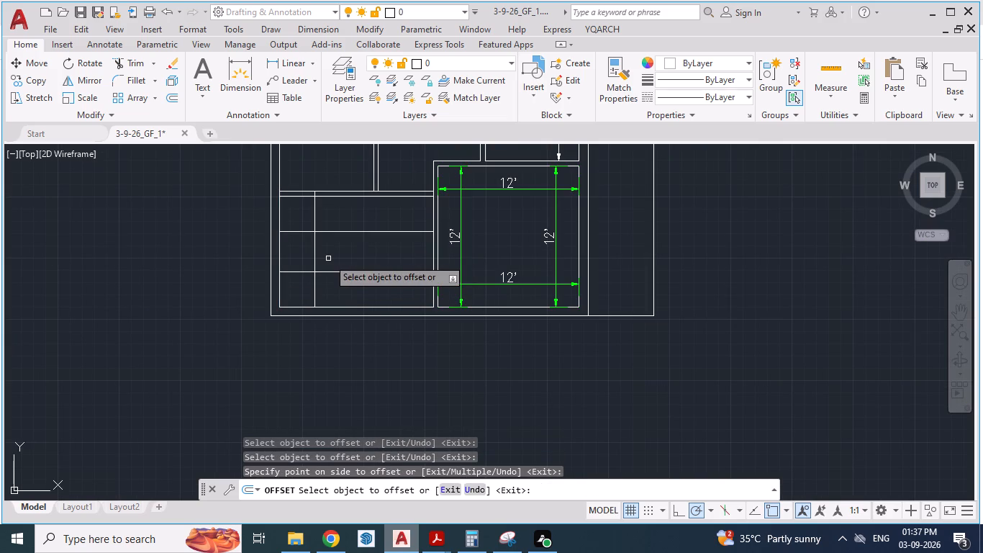
Offset the vertical stair-width line east three times in succession at 10" spacing for the first treads.
scroll(300, 240, up, 2)
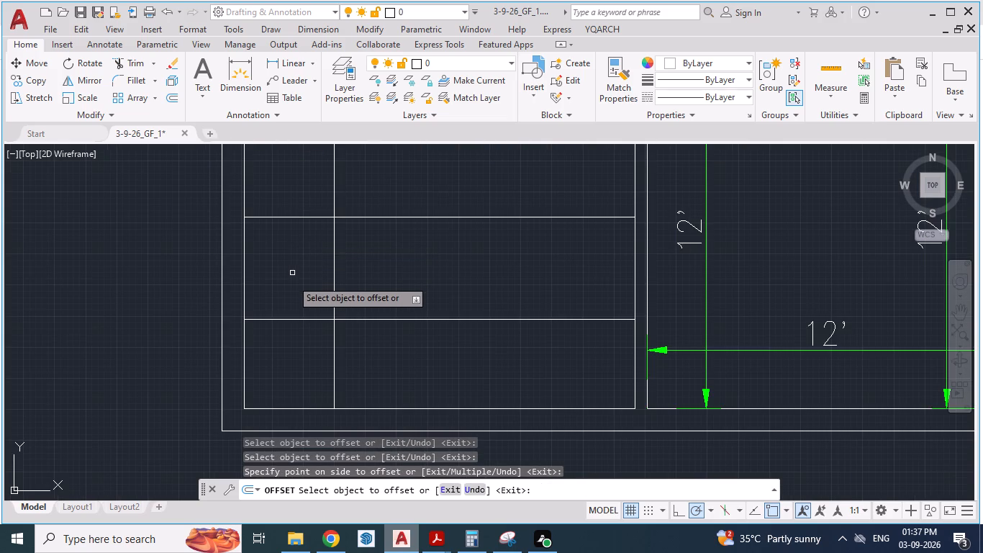
scroll(290, 286, down, 2)
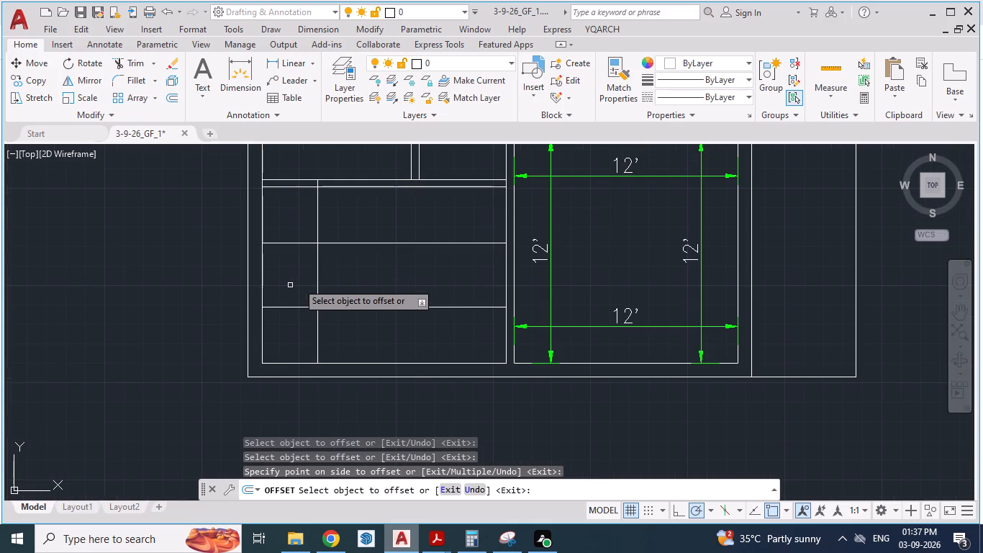
click(317, 280)
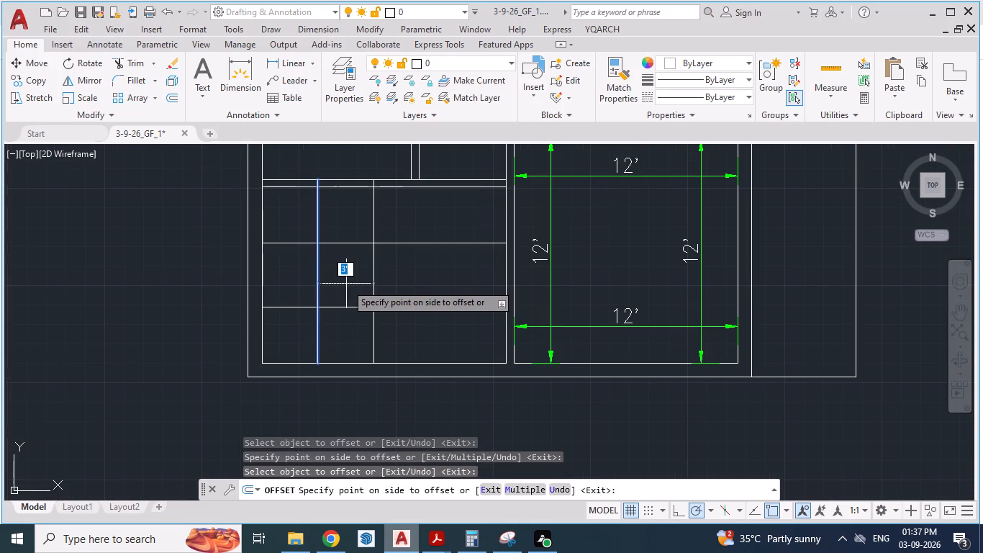
text(10")
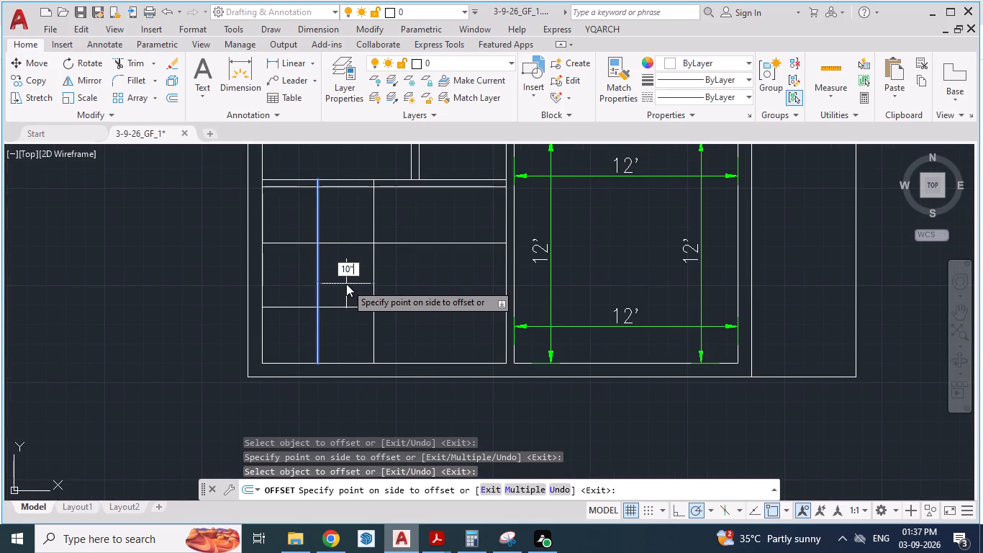
key(Return)
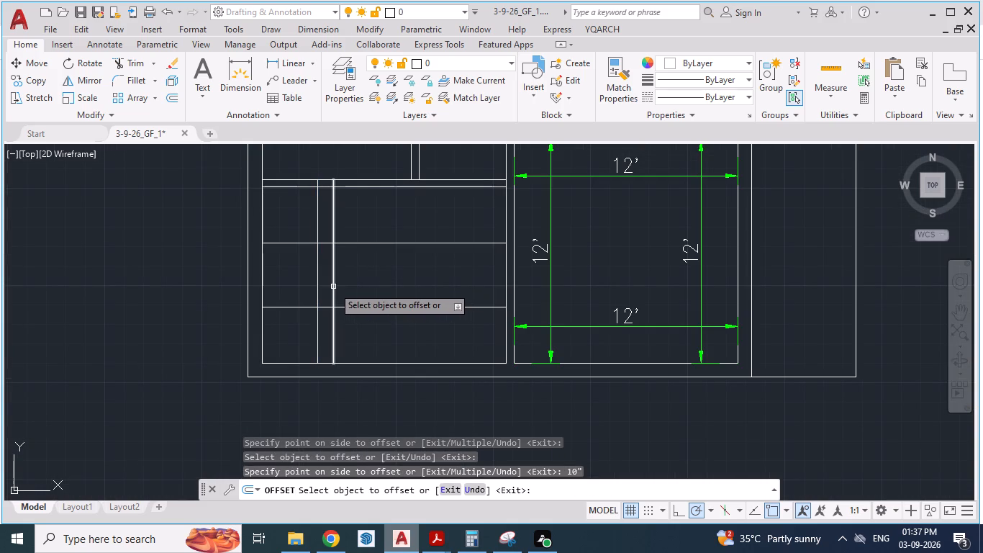
click(333, 287)
text(10")
key(Return)
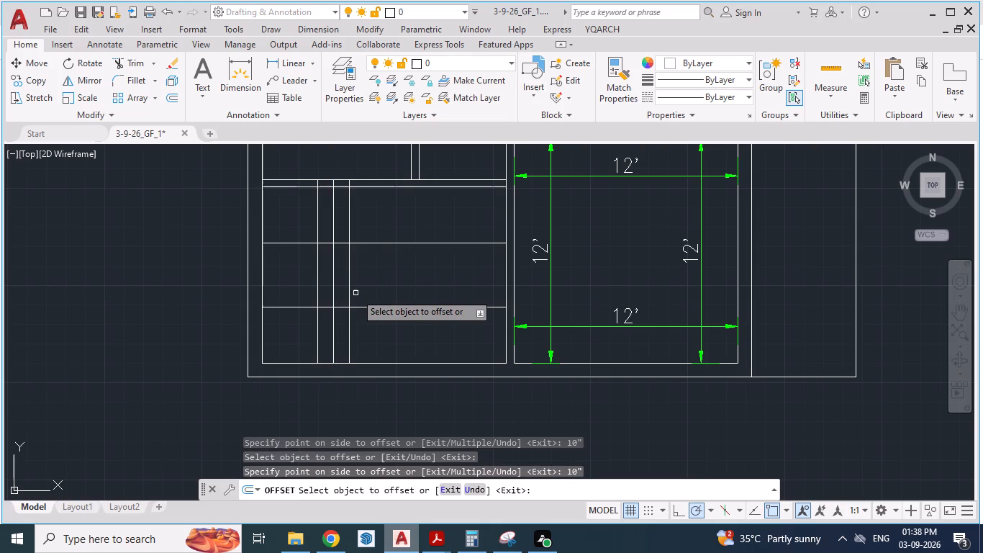
click(355, 293)
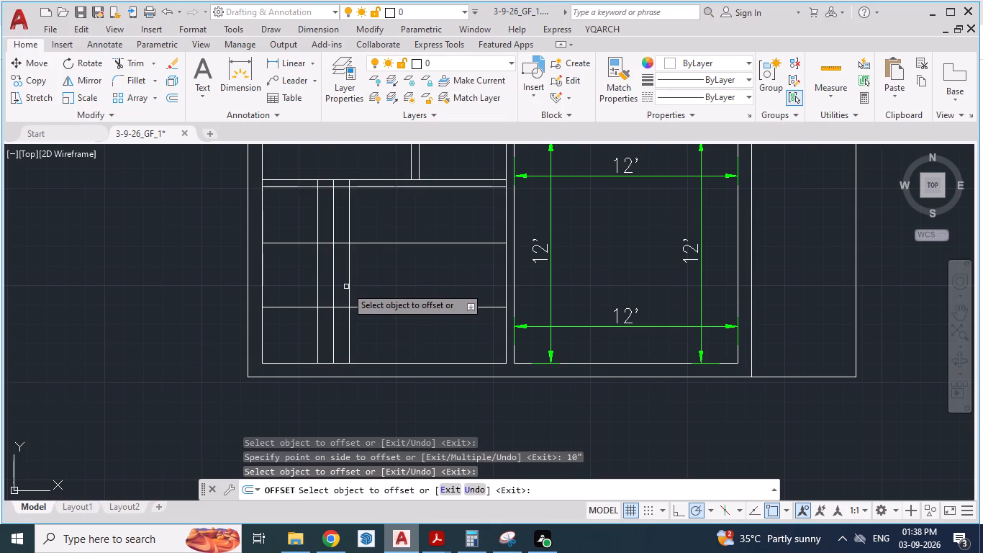
click(348, 287)
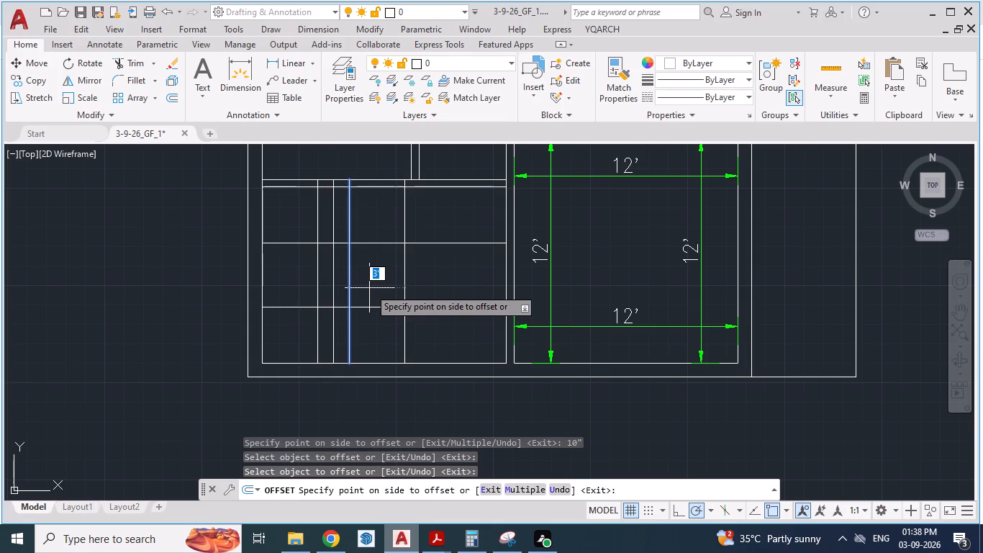
text(10")
key(Return)
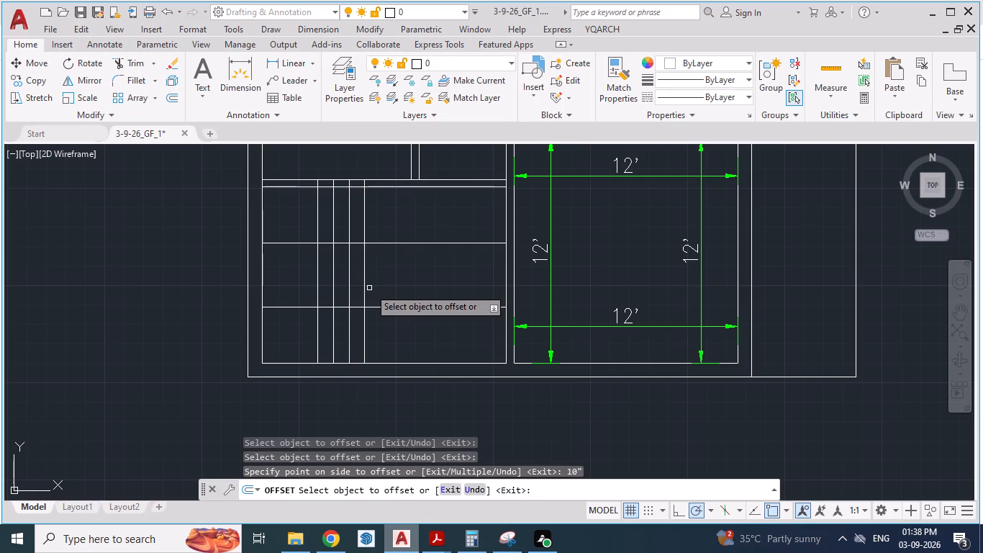
Continue the tread lines with three more successive 10" offsets to the east, checking the staircase against the reference PDF.
click(364, 288)
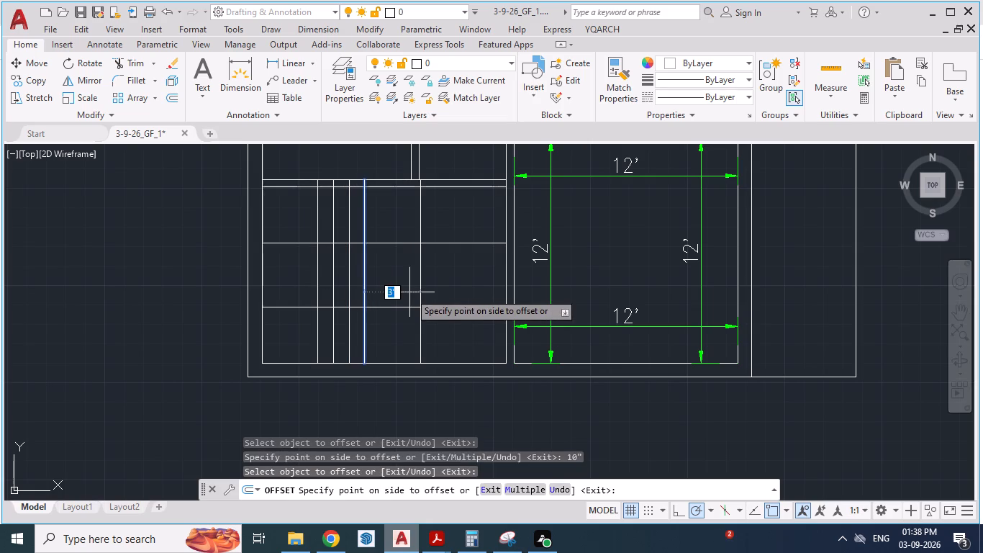
text(10")
key(Return)
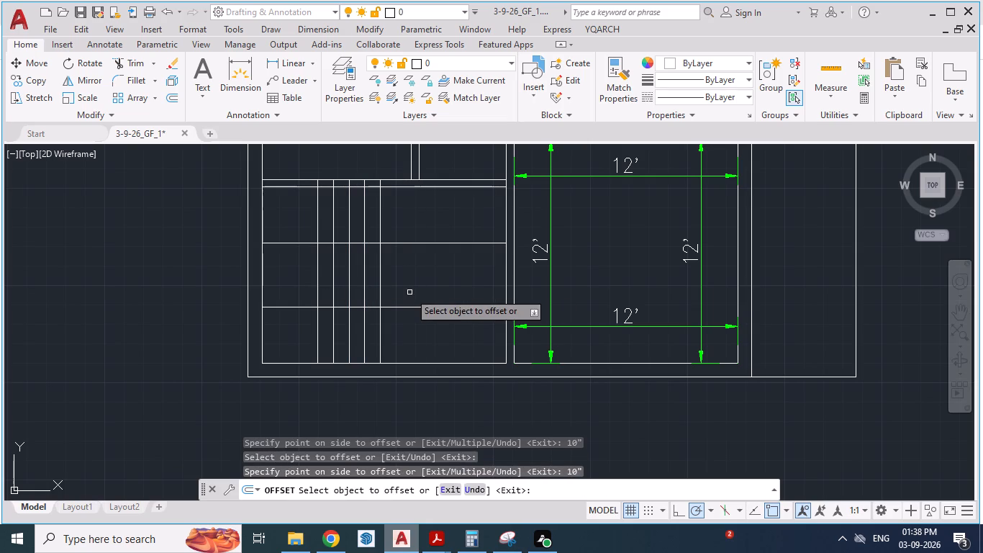
click(381, 279)
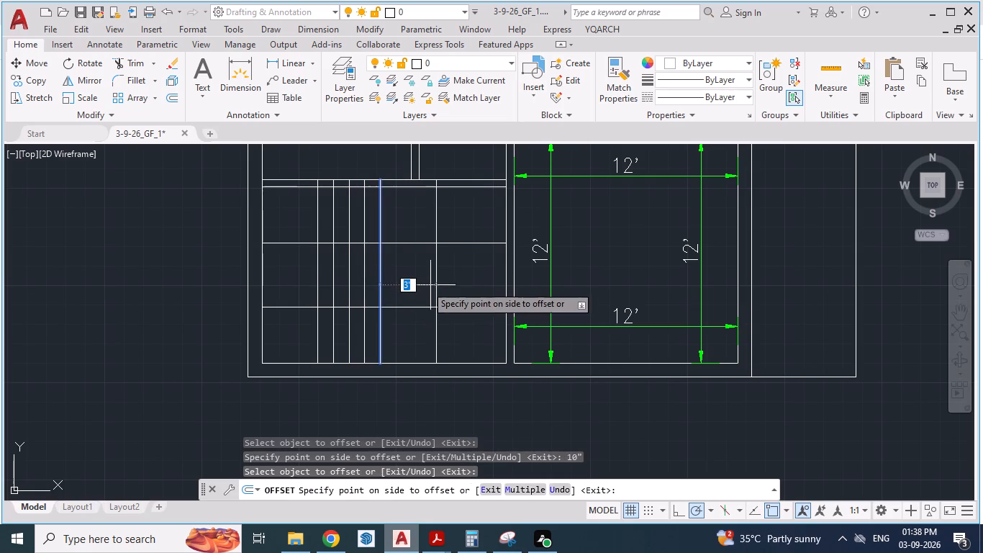
text(10")
key(Return)
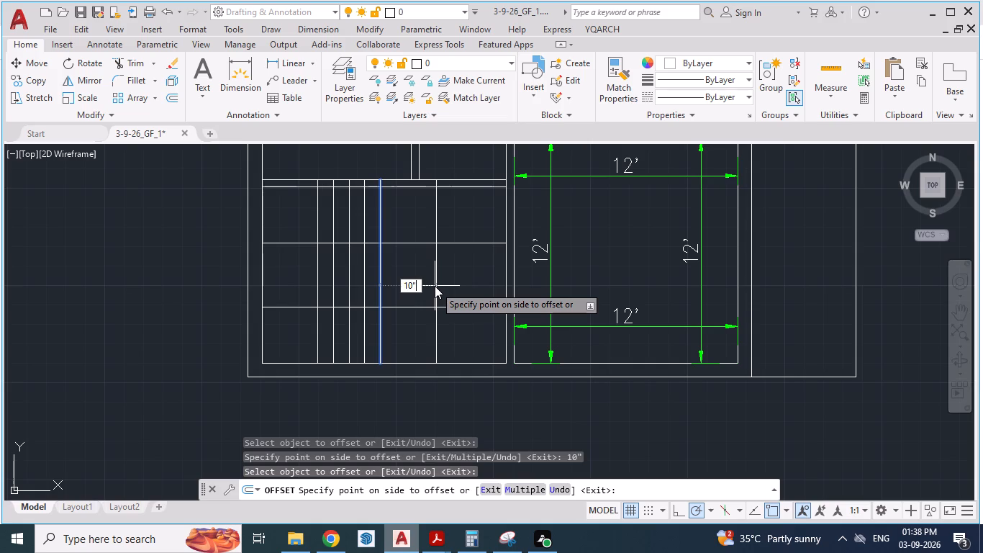
key(alt+Tab)
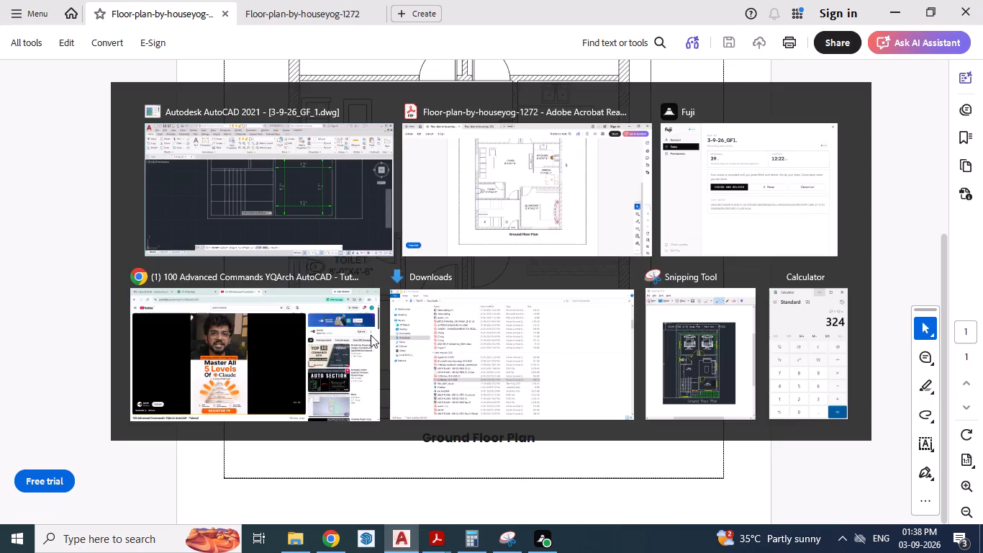
key(alt+Tab)
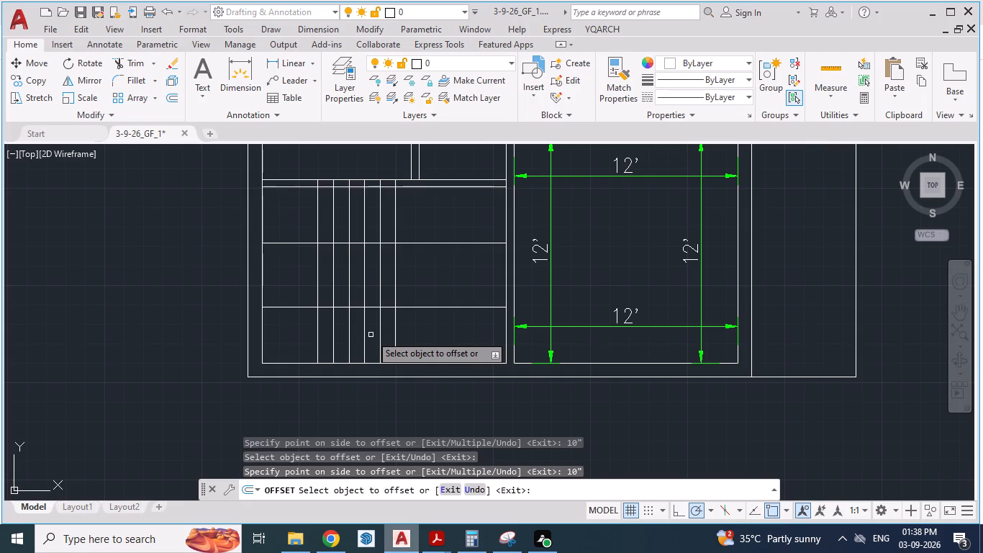
click(397, 262)
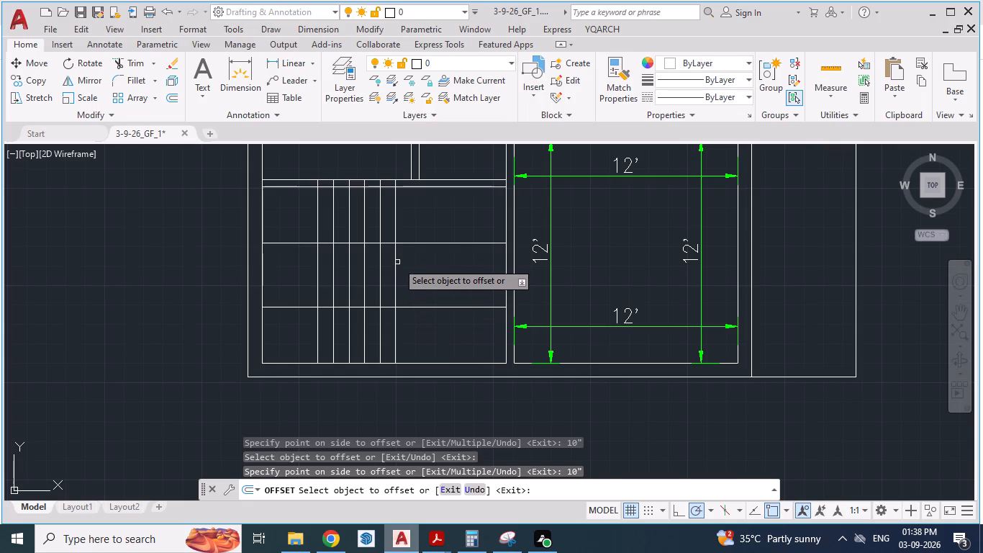
text(10")
key(Return)
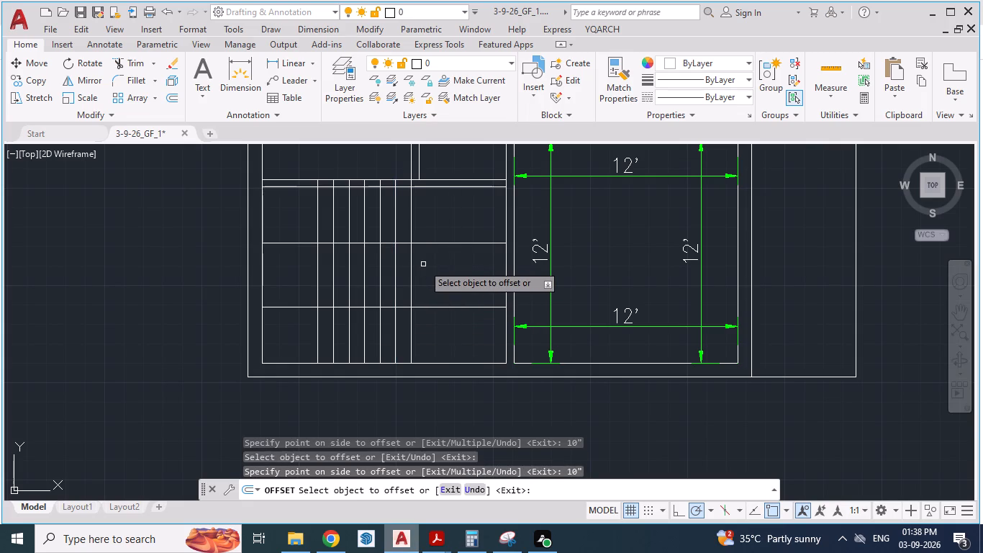
key(Return)
scroll(423, 276, down, 1)
key(alt+Tab)
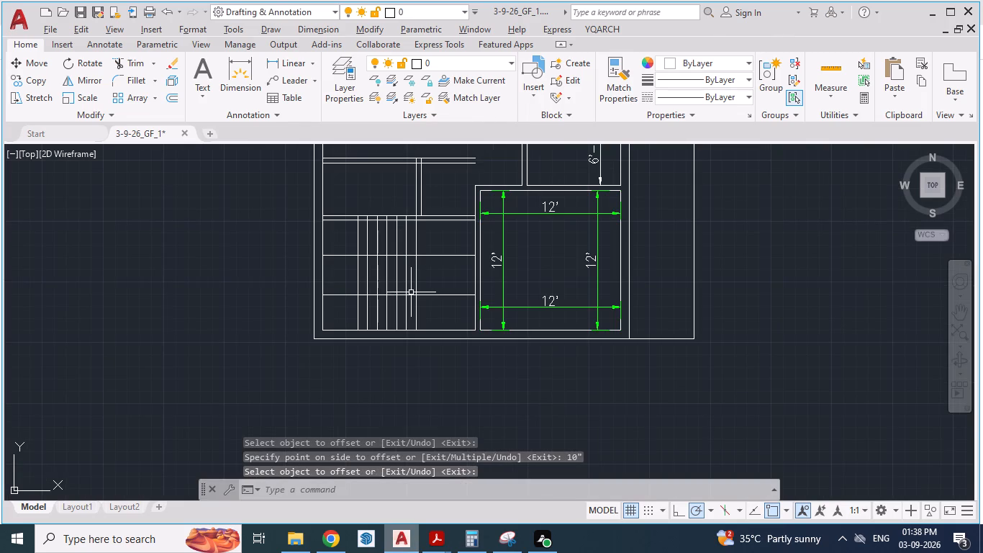
key(alt+Tab)
Trim the ends of the vertical stair lines that run through the wall on the staircase room's north side.
scroll(391, 215, up, 3)
scroll(281, 190, up, 2)
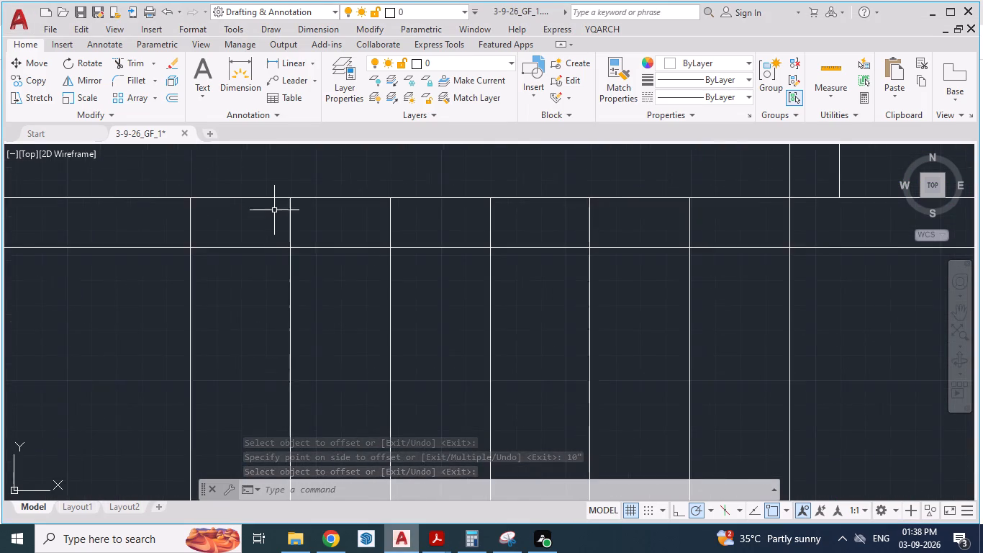
scroll(274, 212, up, 1)
scroll(274, 212, down, 1)
key(Escape)
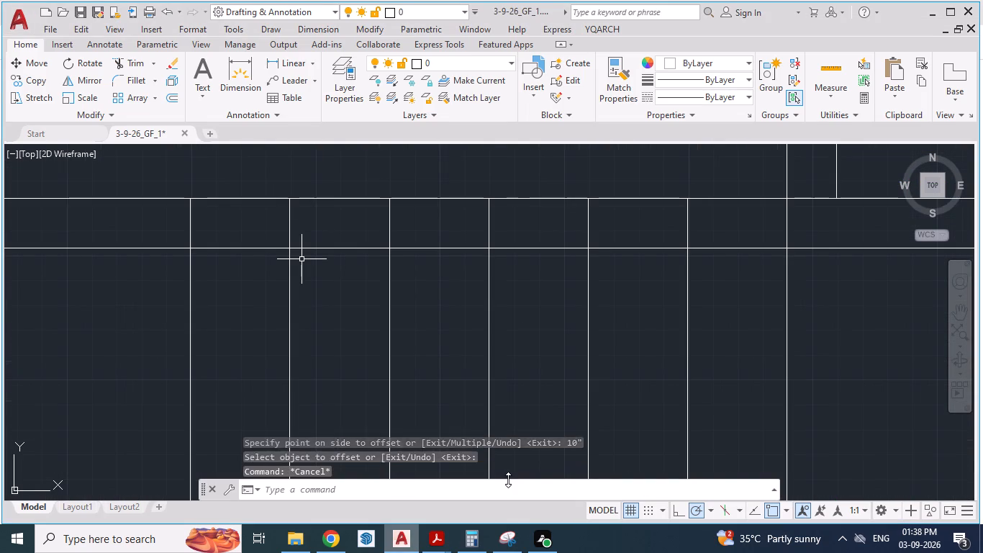
key(Escape)
text(TR)
key(Return)
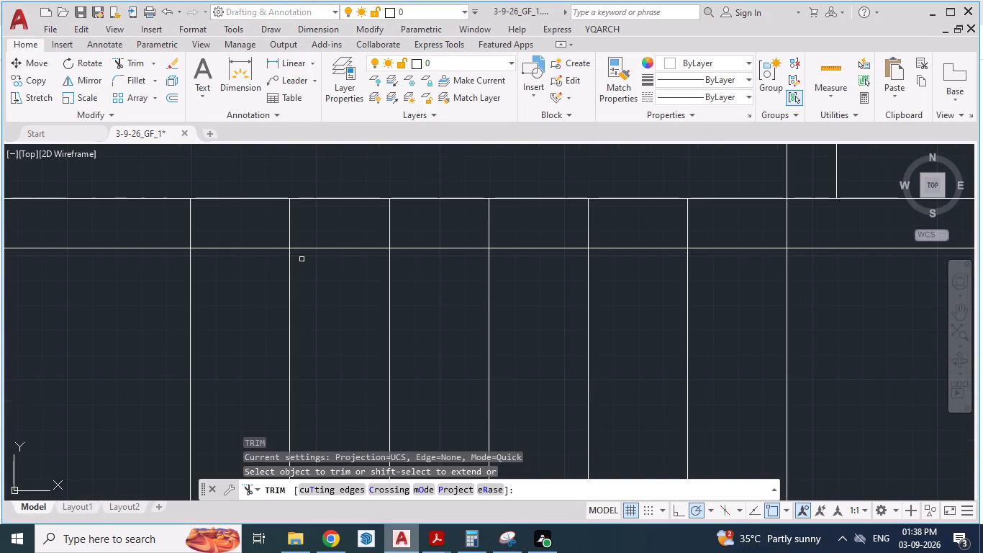
drag(165, 222, 203, 225)
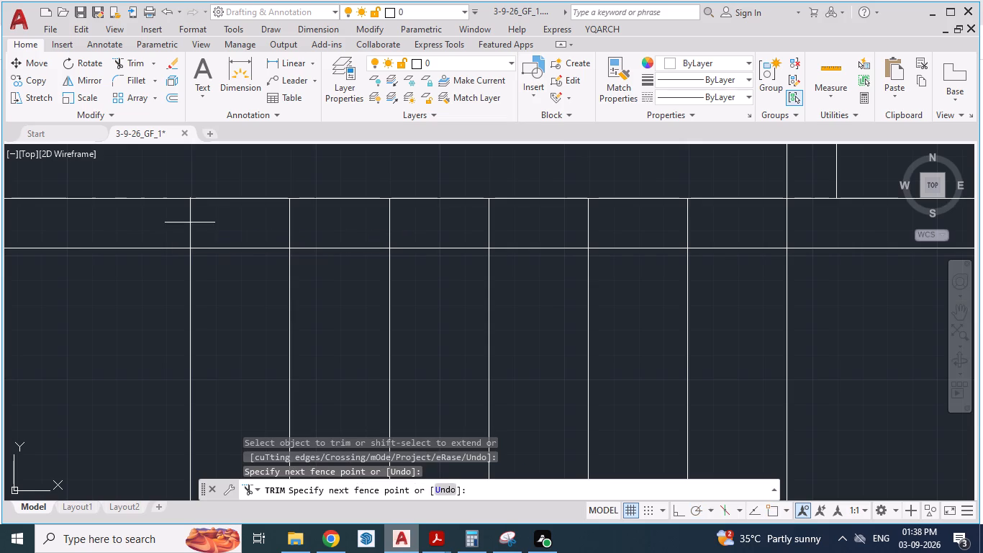
drag(203, 225, 722, 230)
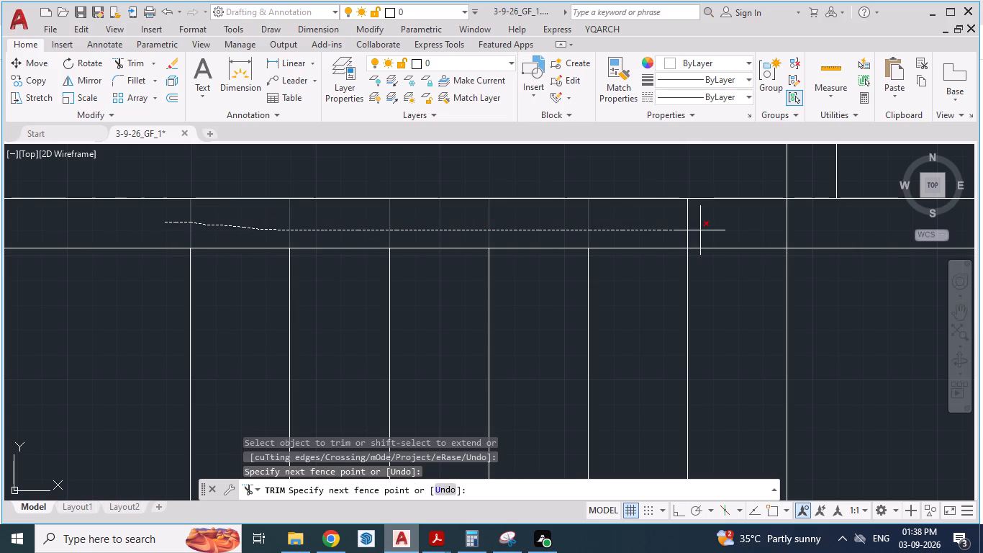
drag(722, 230, 731, 230)
drag(738, 228, 795, 221)
scroll(436, 170, down, 3)
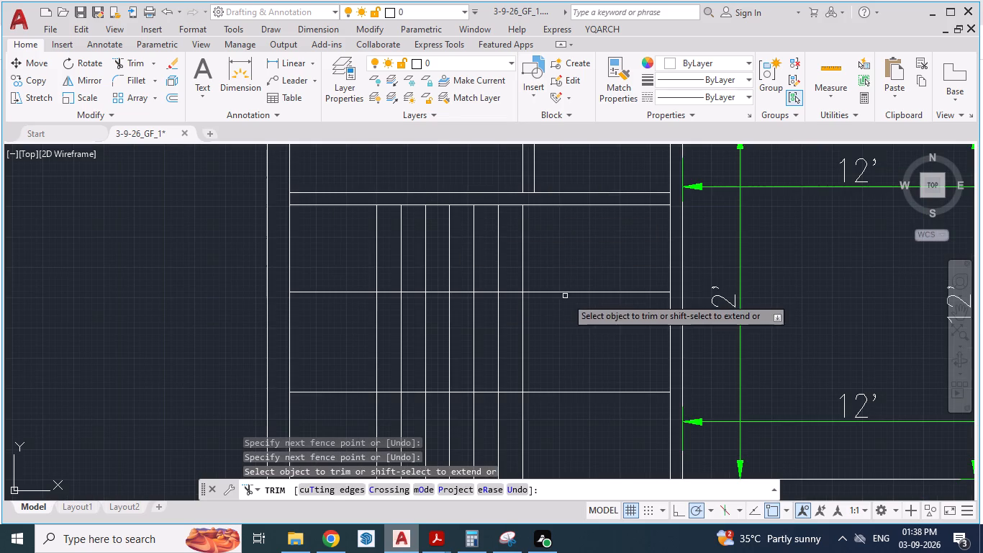
key(Escape)
Check the staircase in the reference PDF and trim the north stair-width line between the west wall and the first vertical stair line.
key(alt+Tab)
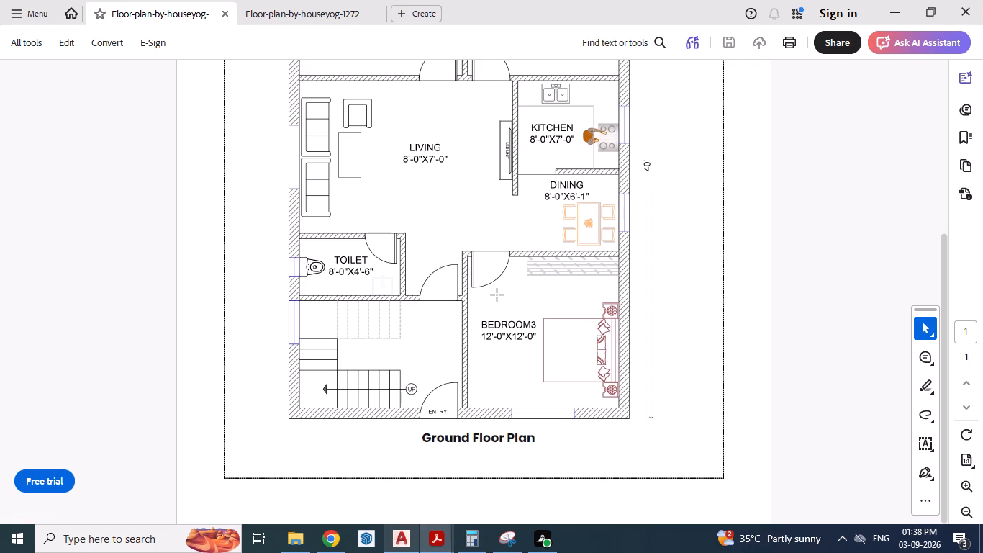
key(alt+Tab)
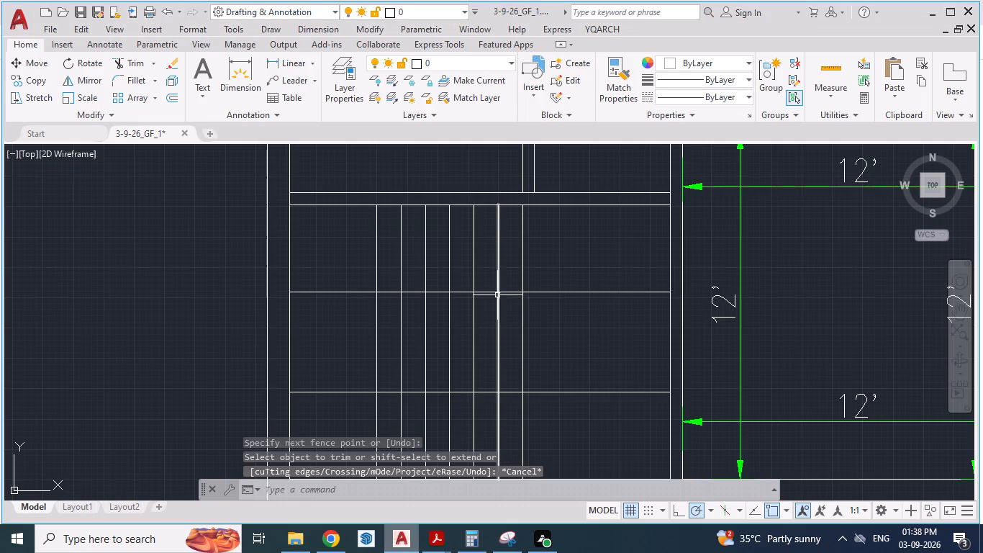
scroll(339, 351, up, 1)
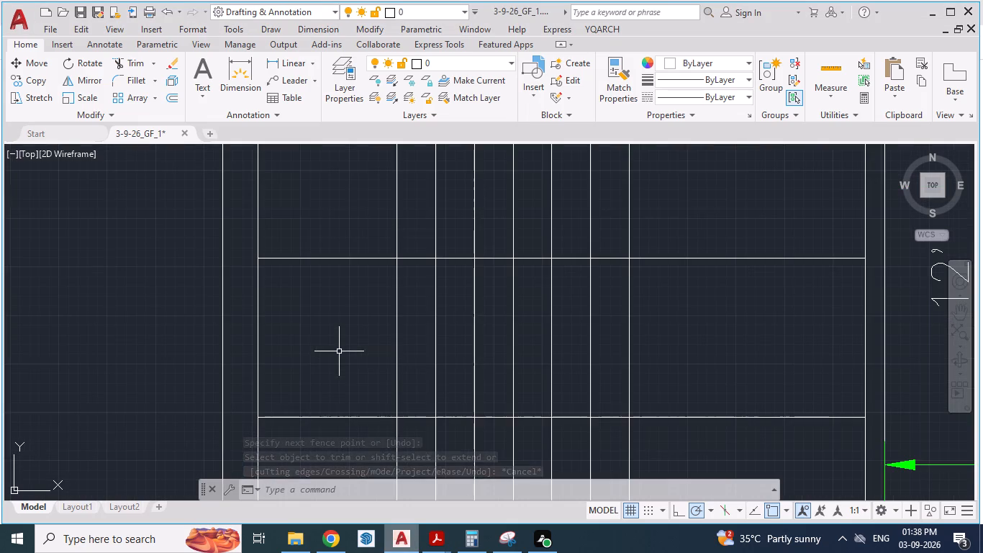
scroll(340, 349, down, 2)
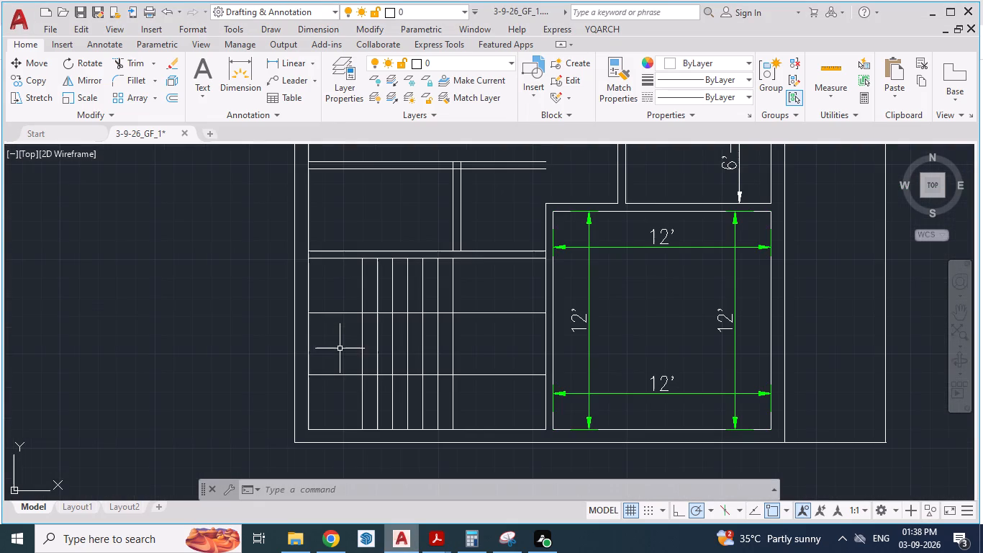
text(TR)
key(Return)
click(322, 313)
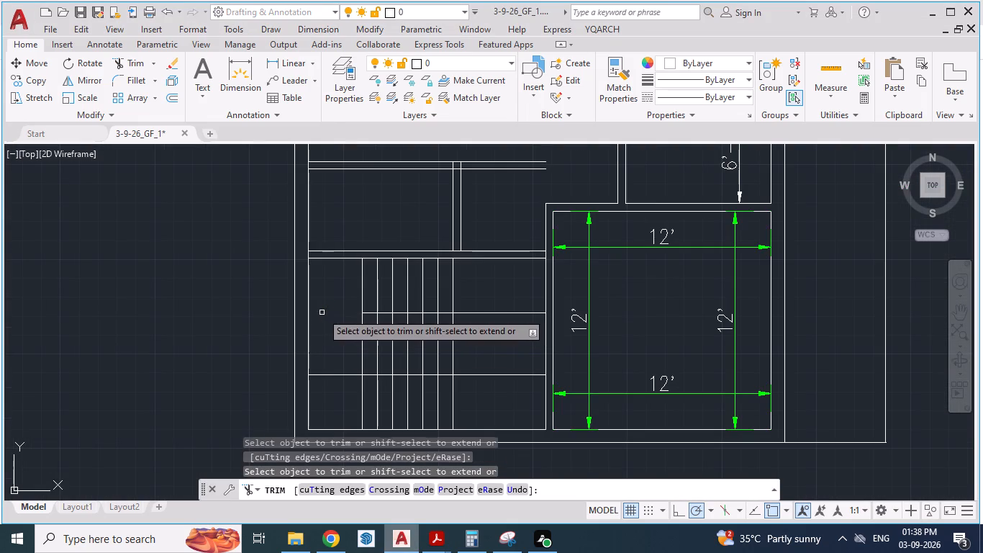
key(Escape)
key(Escape)
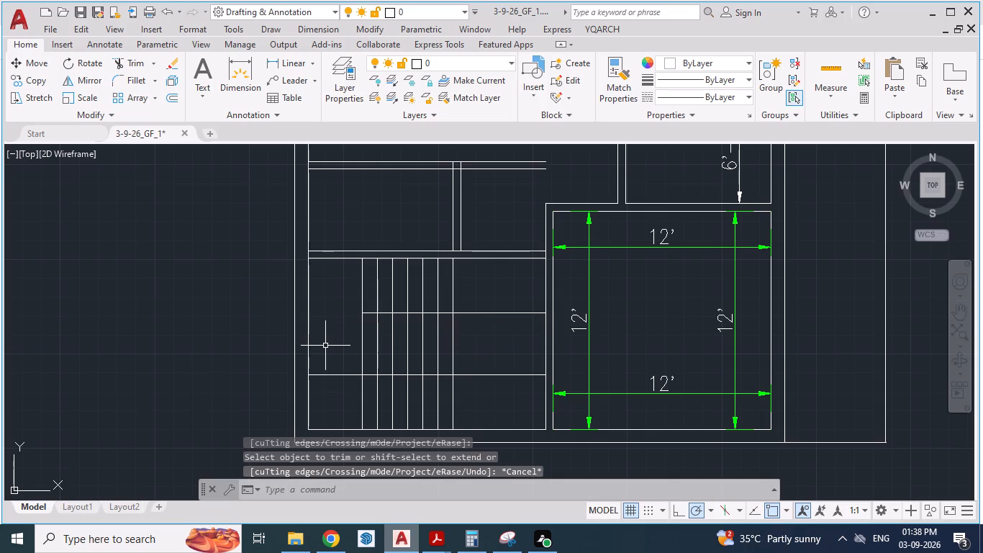
Draw a separate line closing that gap, from the first vertical stair line west to the inner wall face.
key(l)
key(Return)
scroll(323, 338, up, 1)
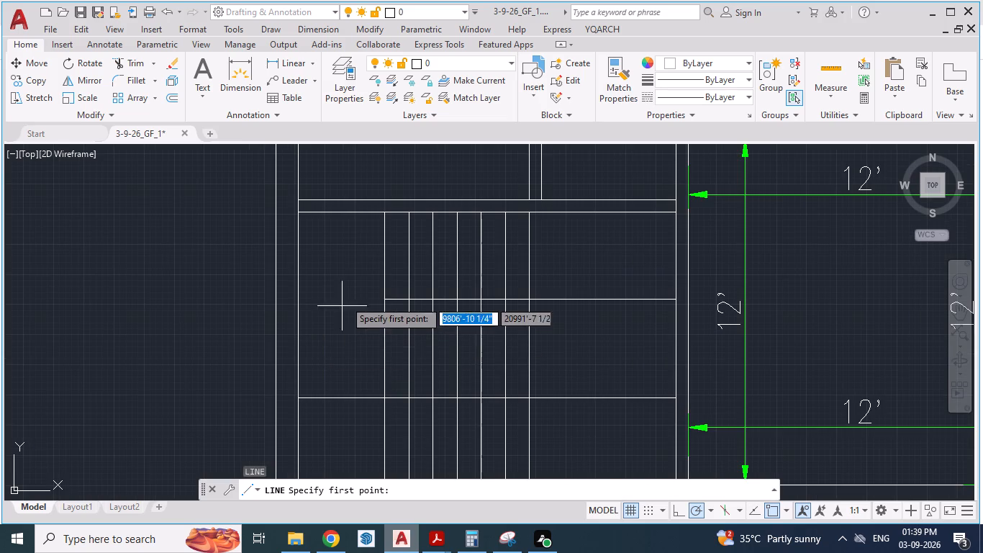
click(379, 305)
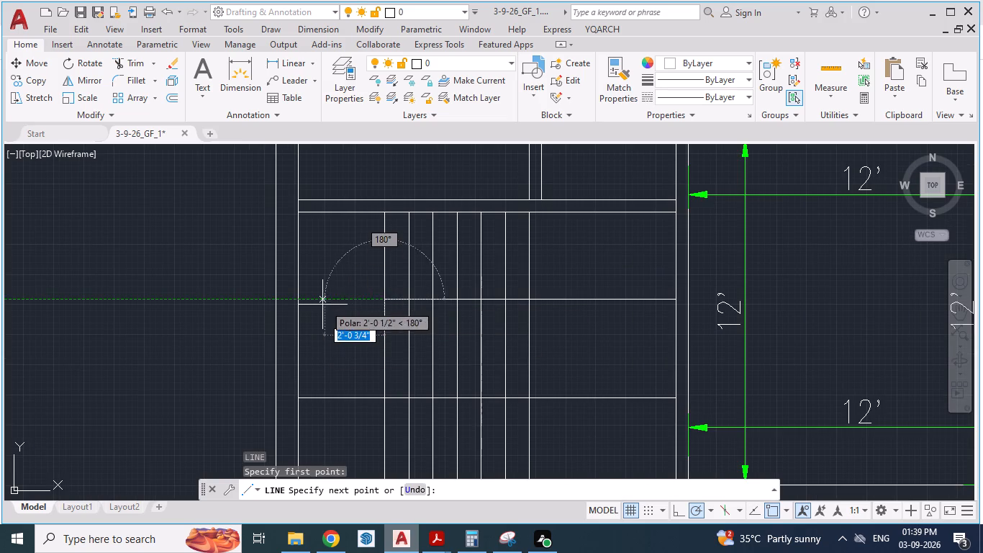
click(299, 300)
key(Return)
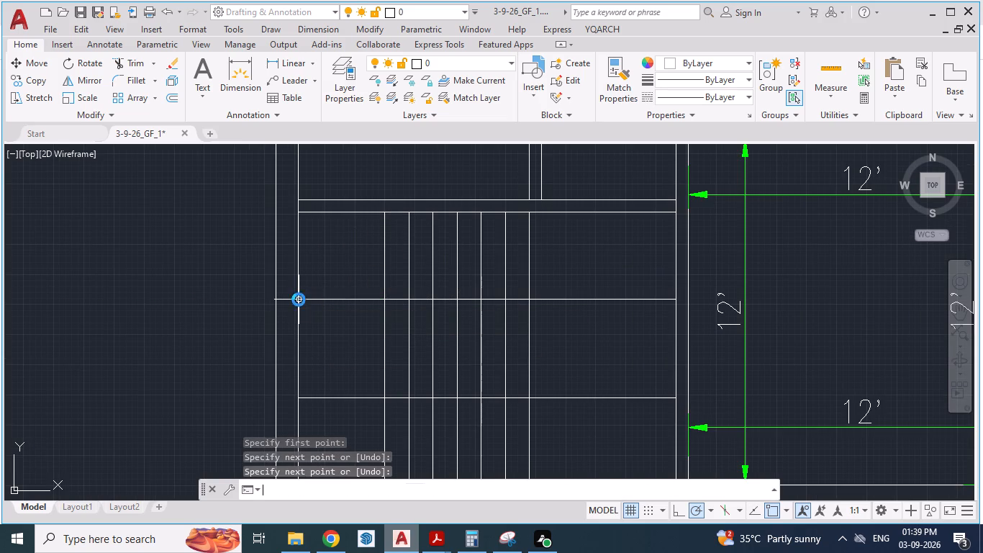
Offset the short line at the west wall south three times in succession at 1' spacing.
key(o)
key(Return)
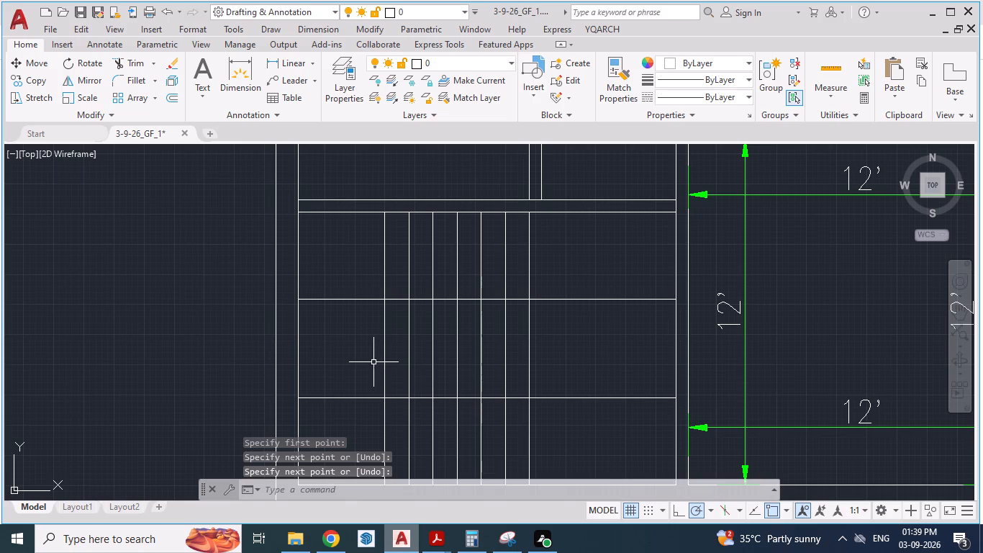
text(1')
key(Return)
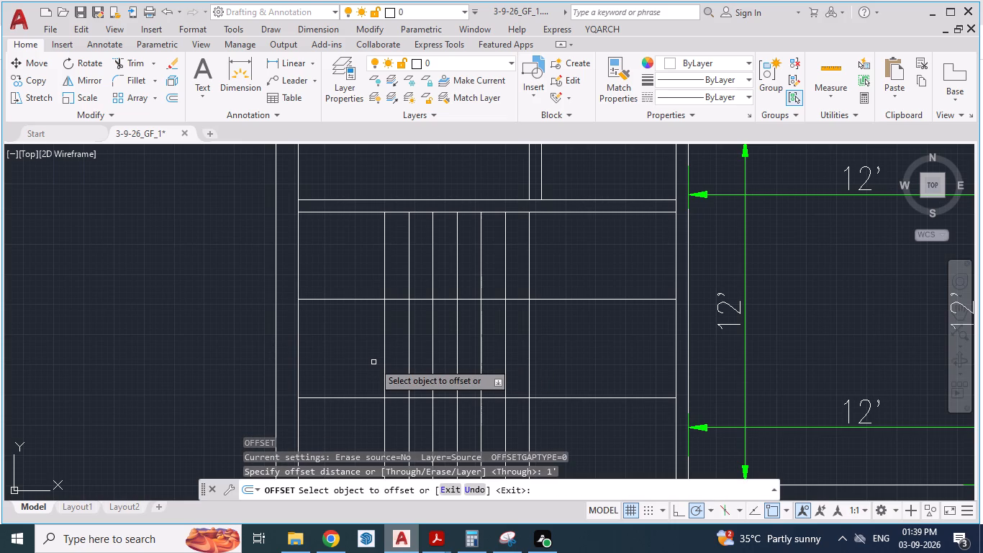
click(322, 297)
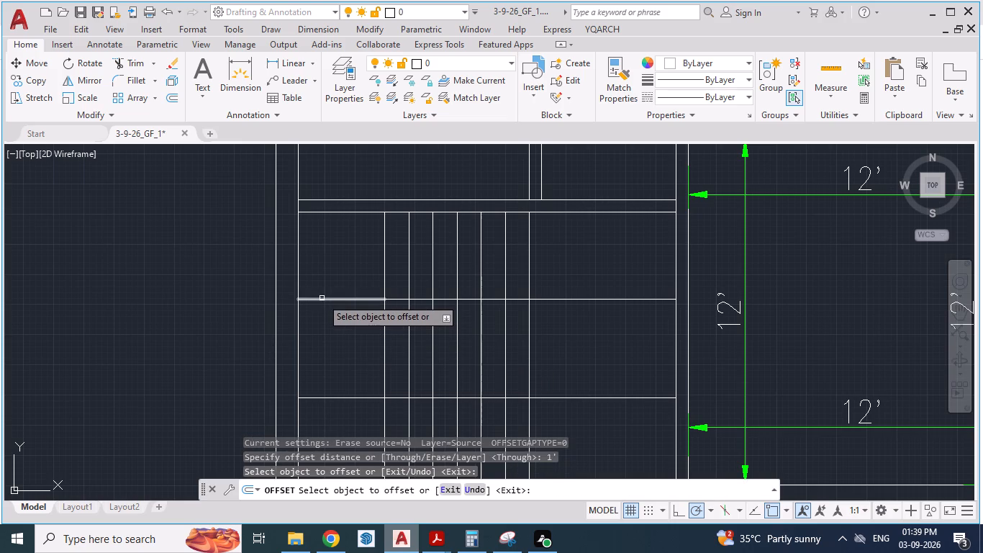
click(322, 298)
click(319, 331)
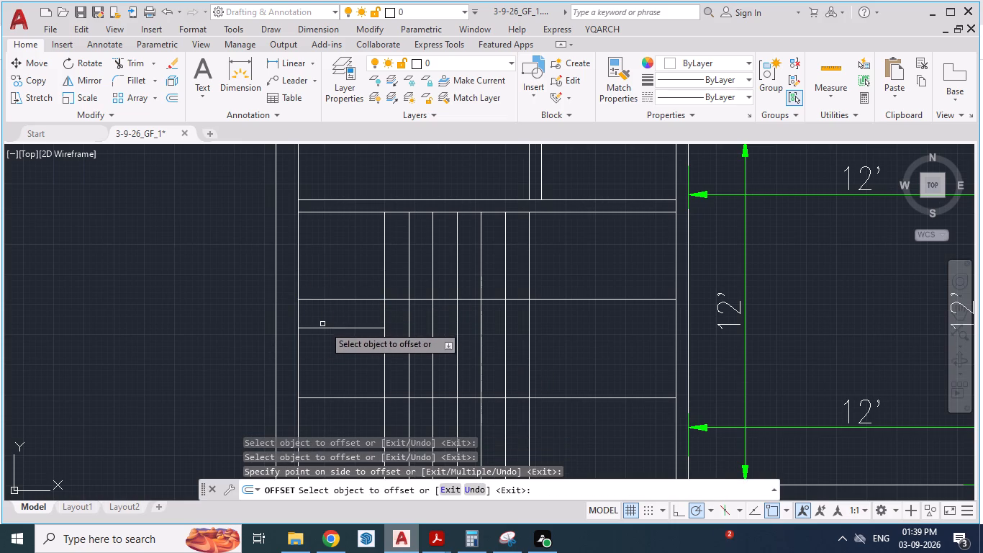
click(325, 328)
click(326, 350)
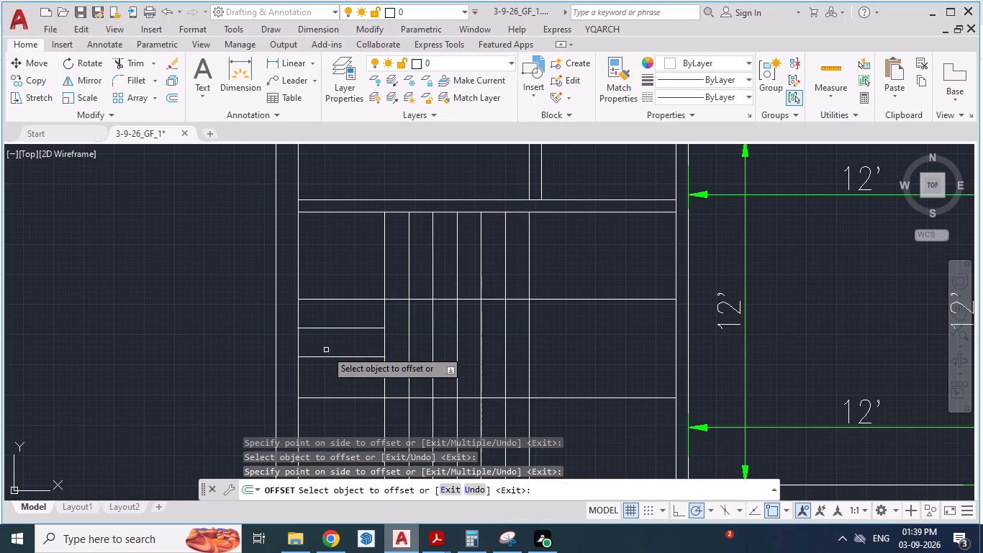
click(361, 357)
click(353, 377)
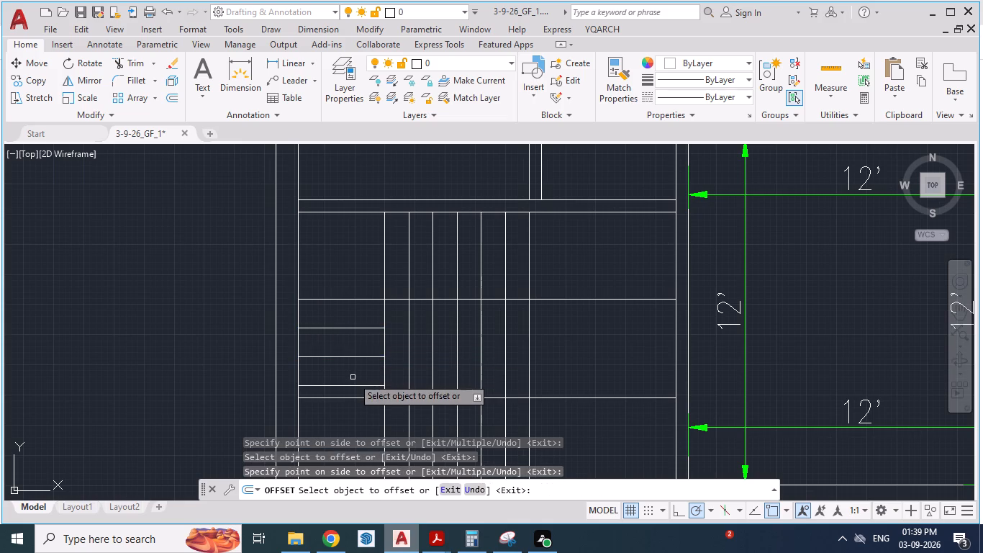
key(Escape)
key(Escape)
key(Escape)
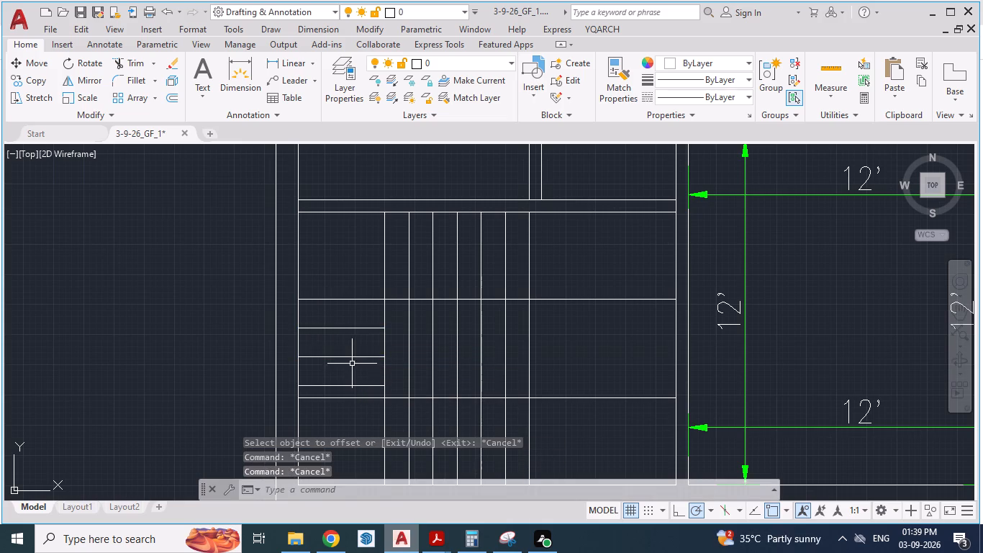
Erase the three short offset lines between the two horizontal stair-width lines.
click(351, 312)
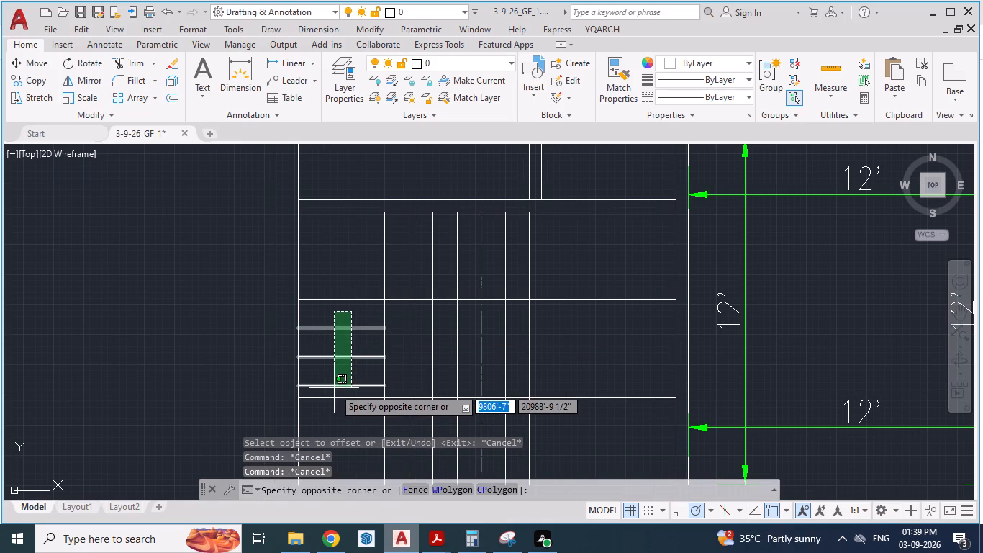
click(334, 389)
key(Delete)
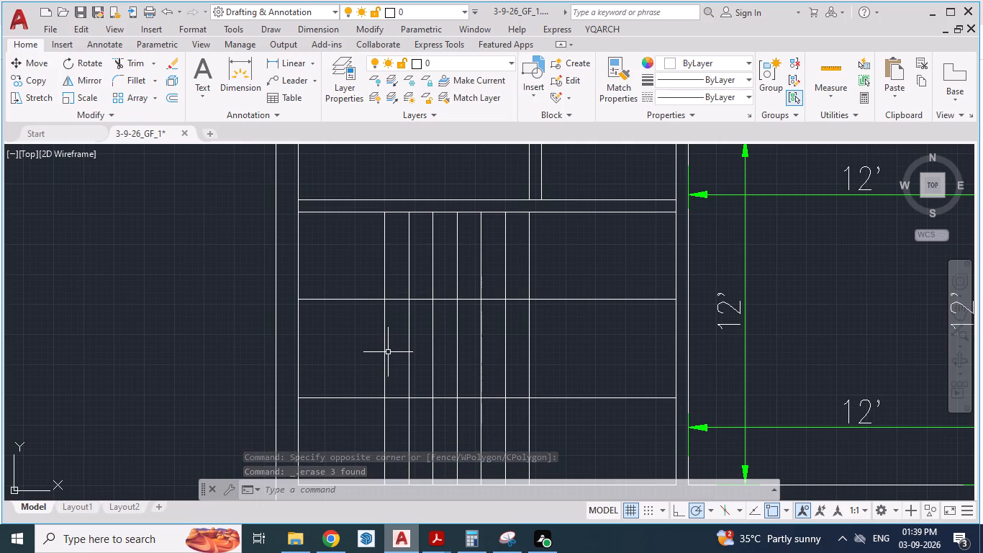
Trim the first vertical stair line between the north and south stair-width lines.
text(TR)
key(Return)
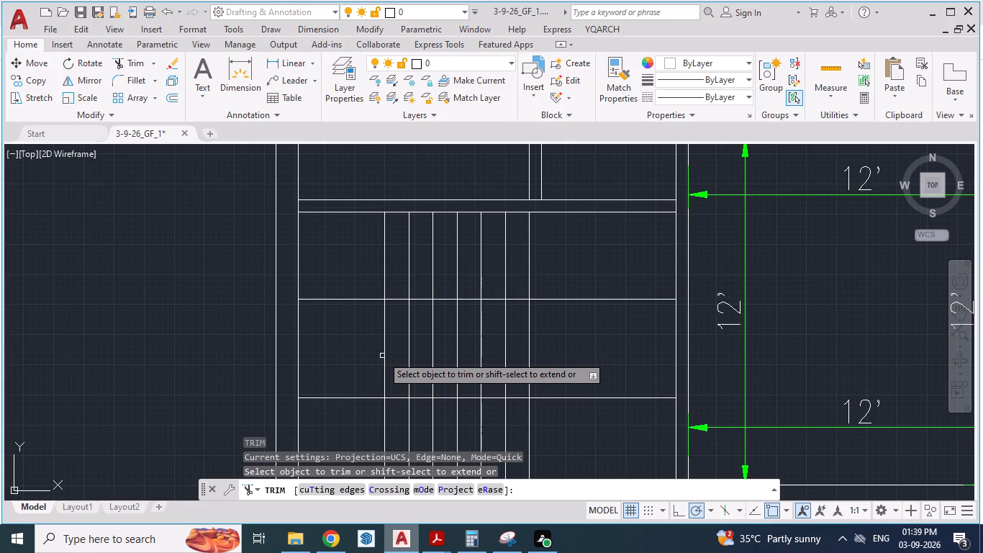
click(384, 358)
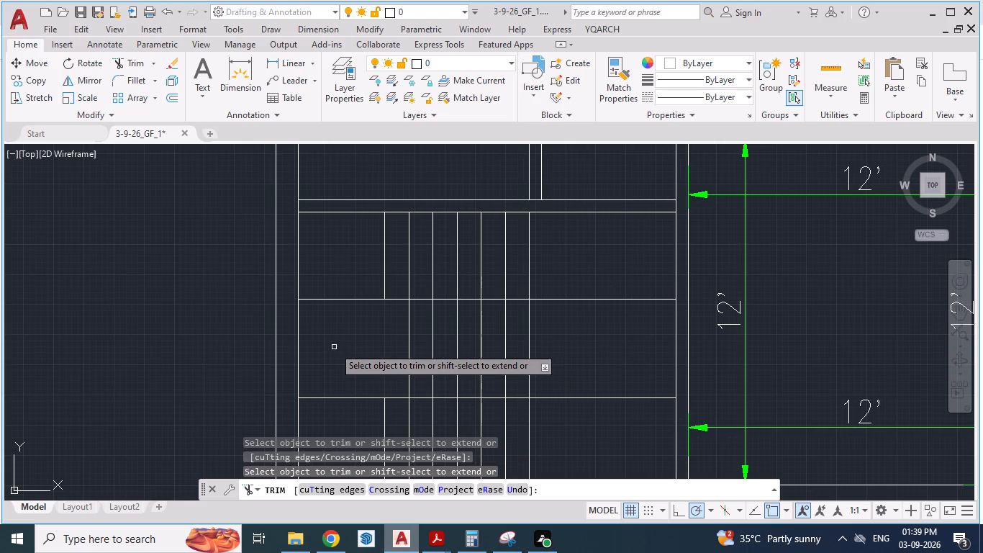
key(Escape)
key(Escape)
Draw a separate vertical line across that gap, from the south stair-width line up to the north one.
key(l)
key(Return)
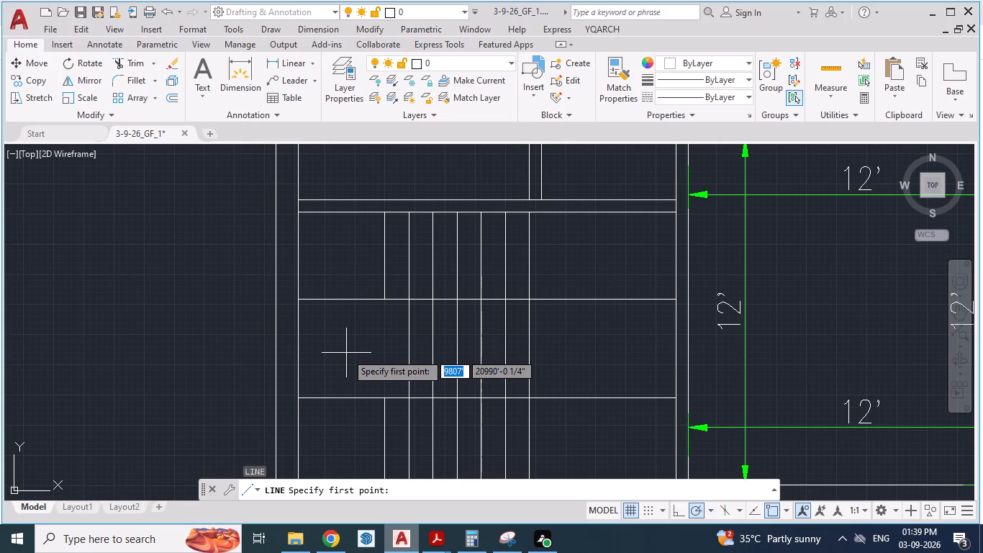
click(386, 399)
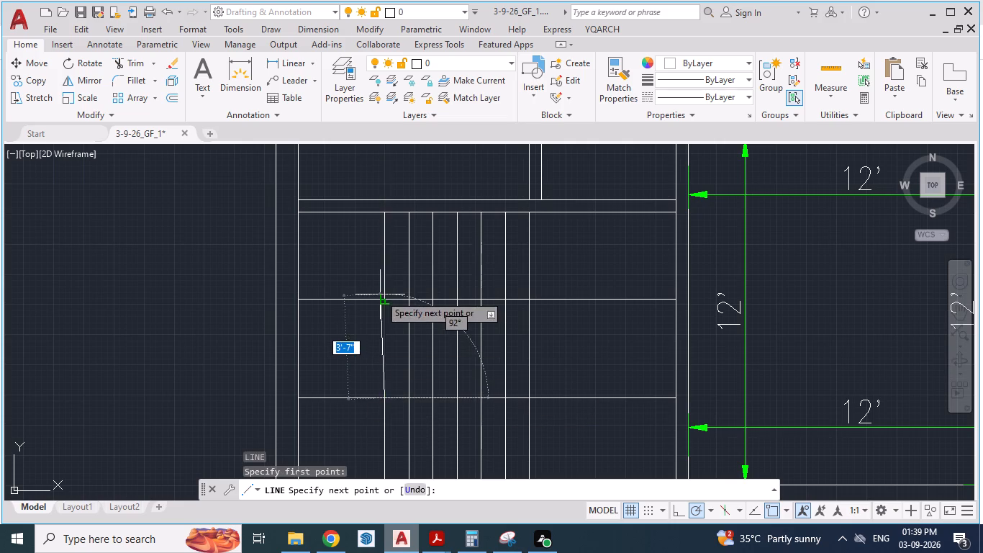
click(384, 301)
key(Return)
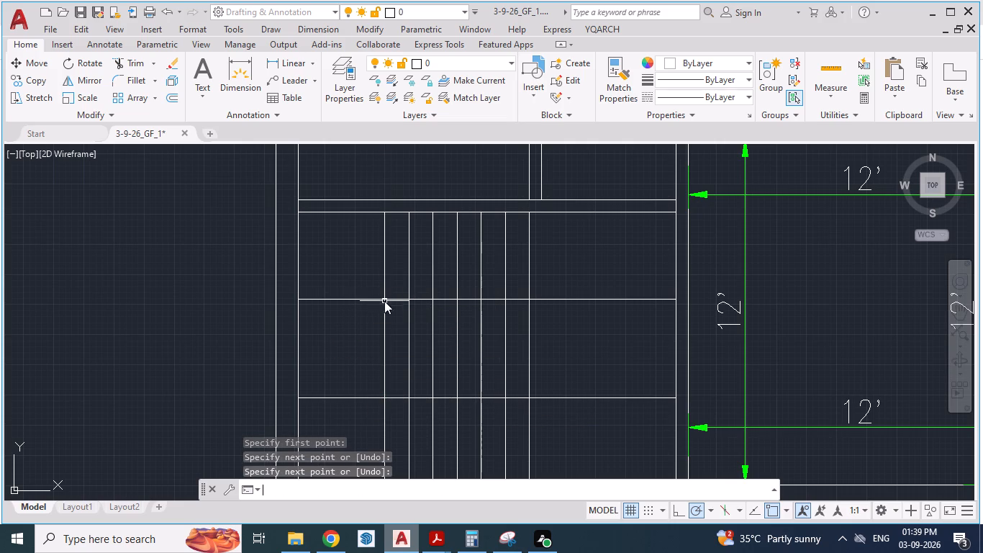
Divide the separate vertical line between the north and south stair-width lines into 3 equal segments.
scroll(363, 333, down, 1)
scroll(348, 367, up, 1)
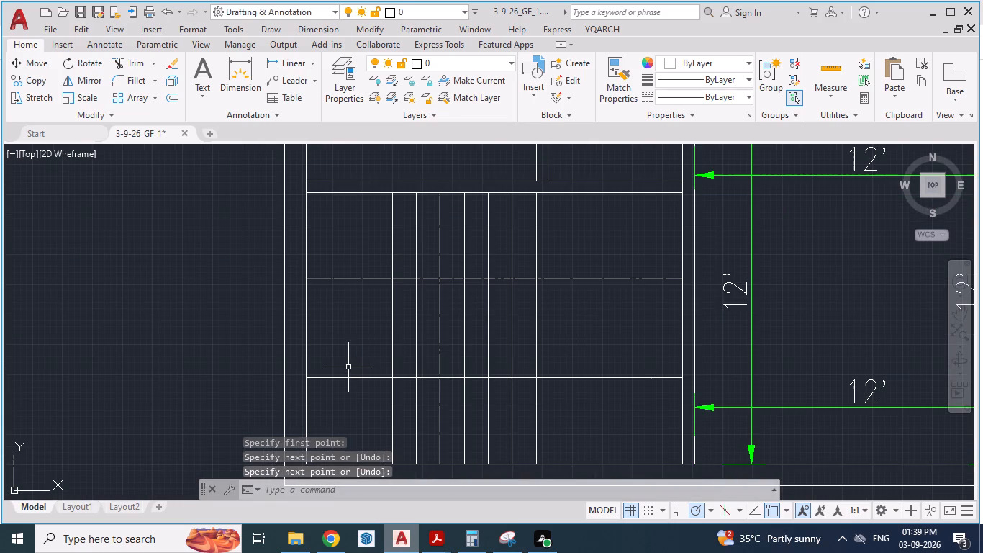
click(391, 345)
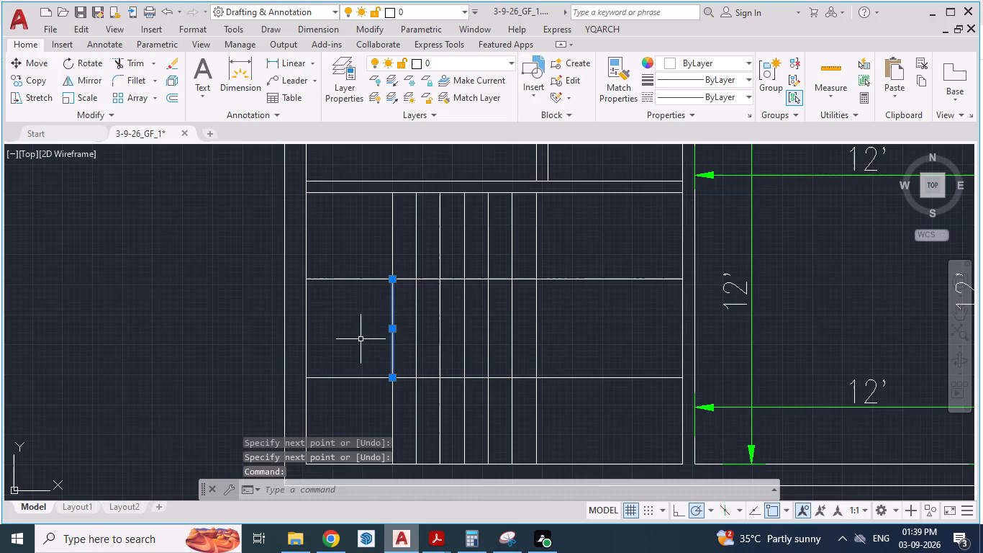
text(DIV)
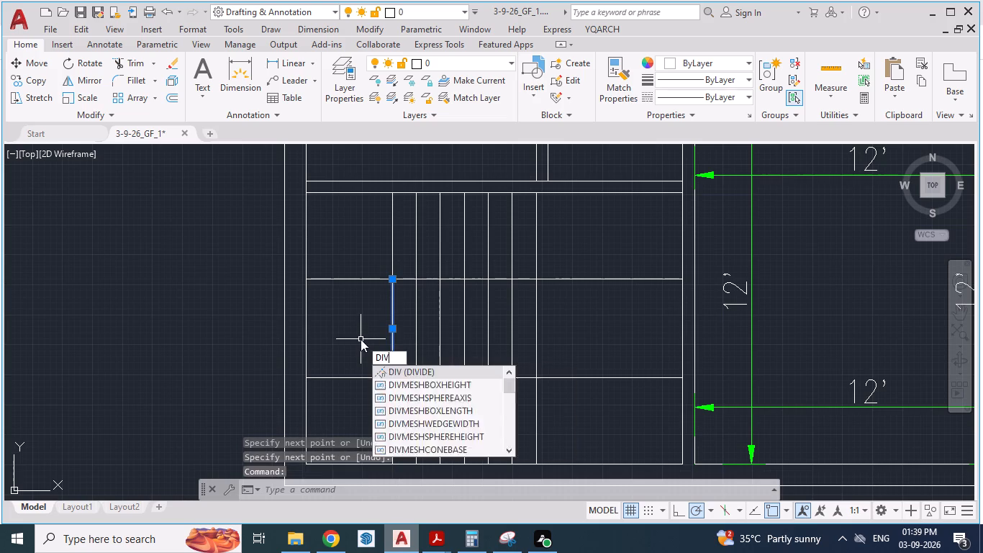
key(Return)
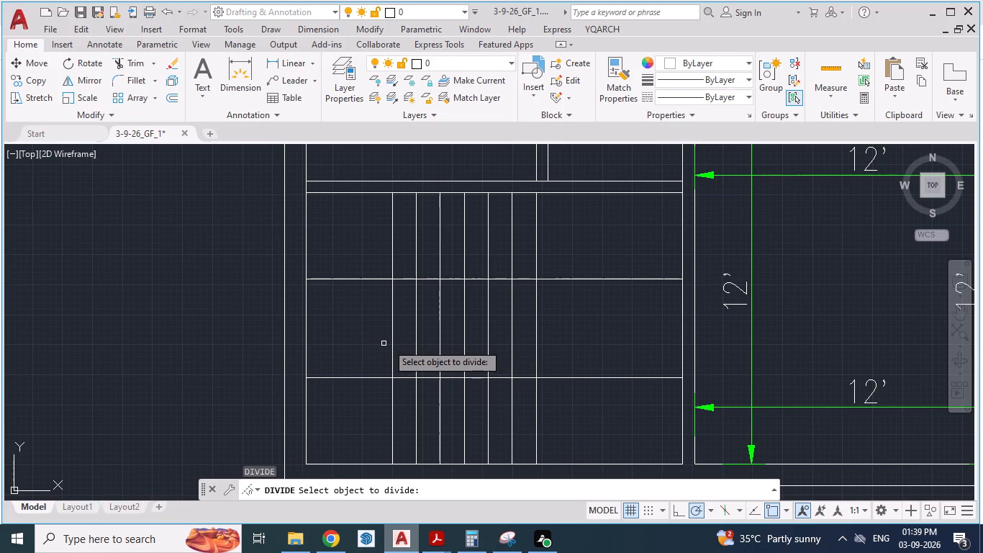
click(391, 343)
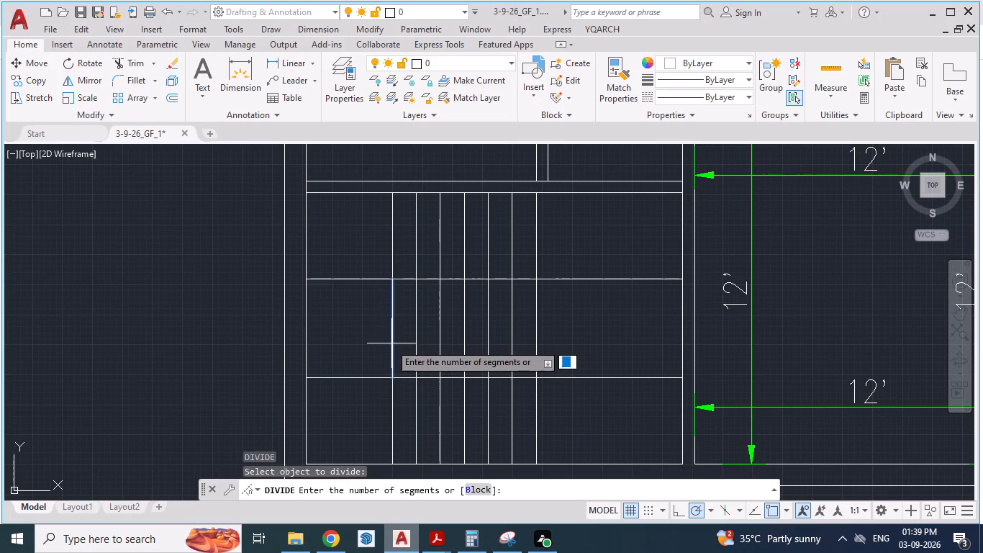
key(3)
key(Return)
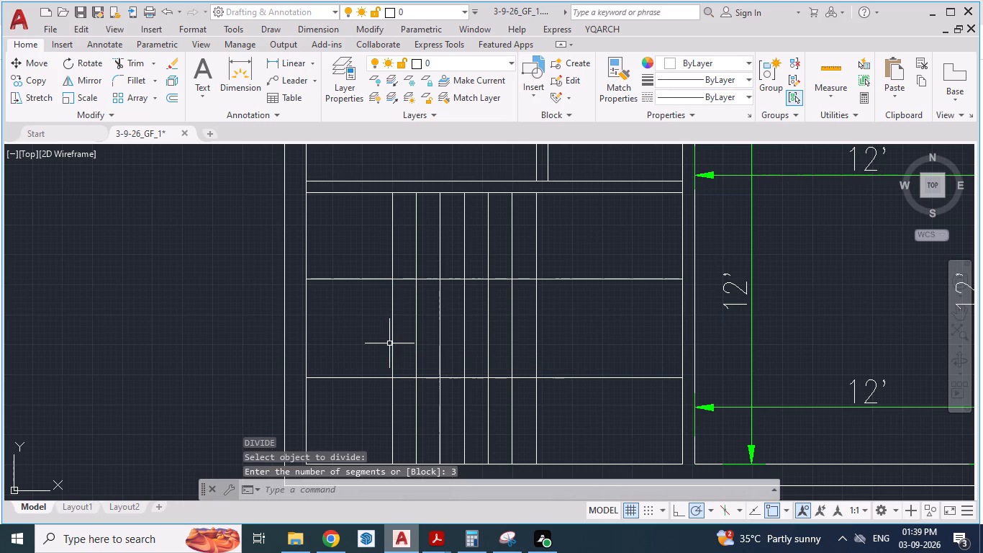
Draw two horizontal tread lines from the division points on the middle vertical line west to the inner wall line.
click(400, 288)
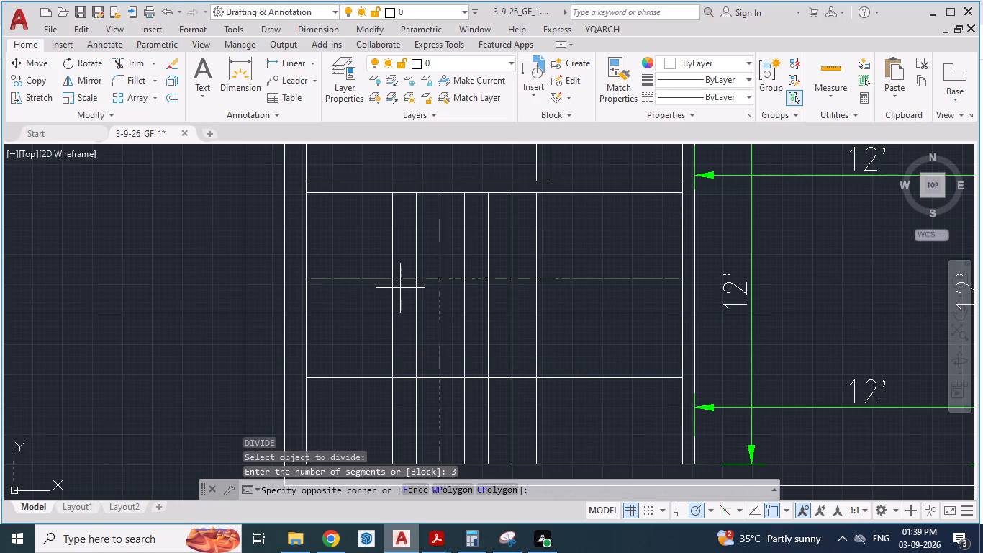
click(379, 371)
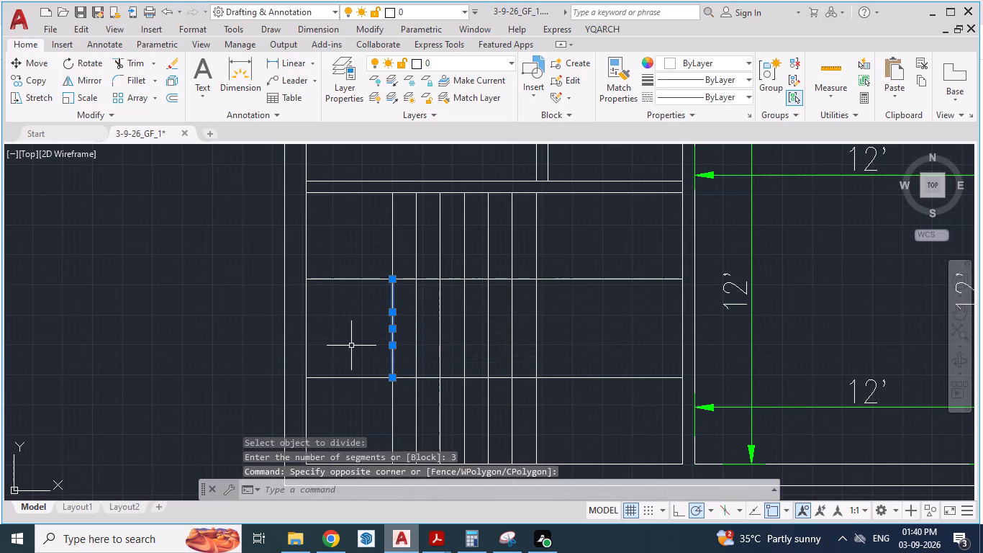
key(l)
key(Return)
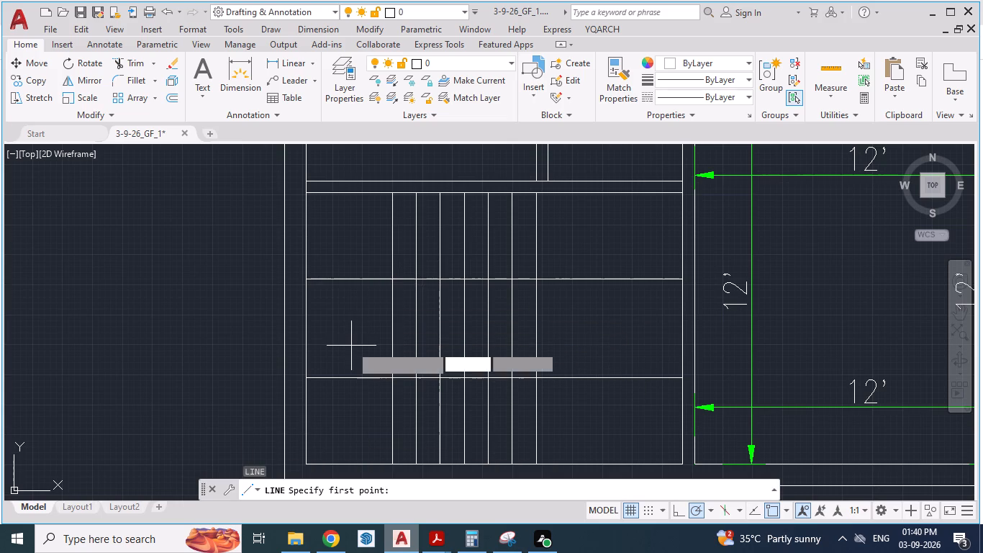
click(391, 310)
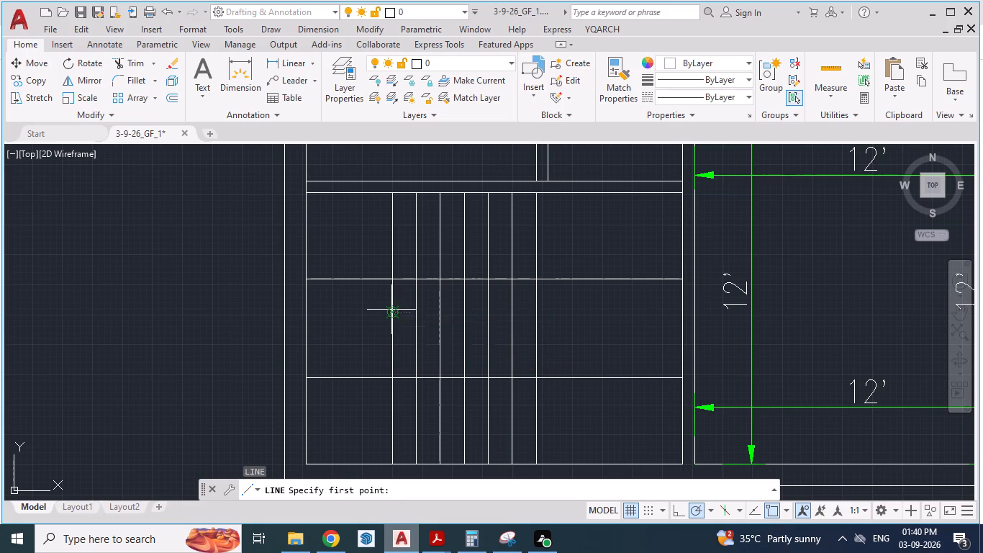
click(312, 310)
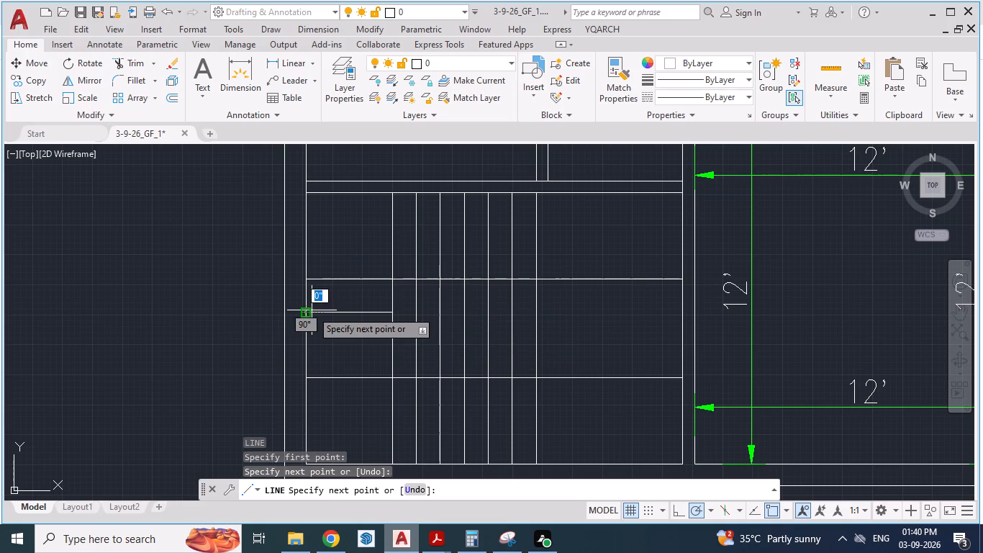
key(Return)
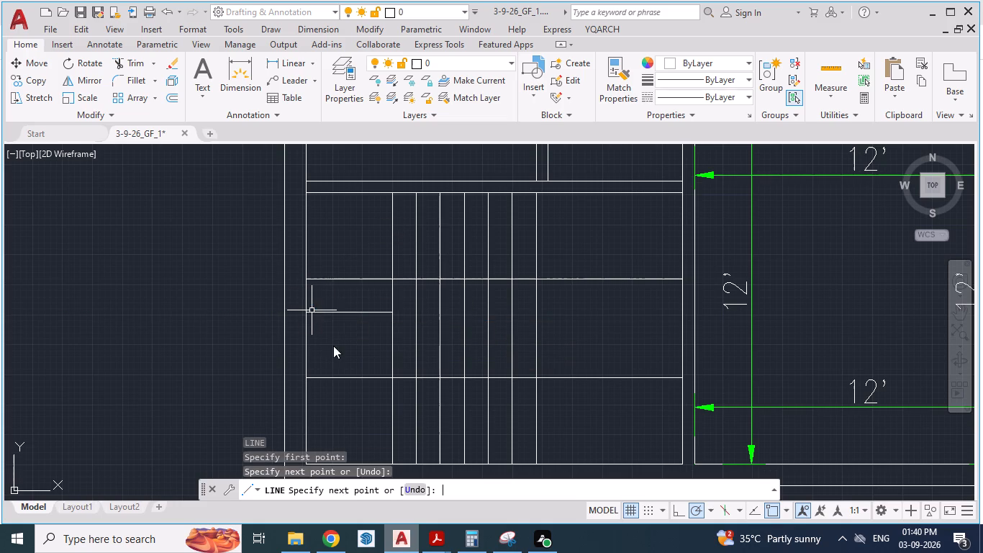
key(l)
key(Return)
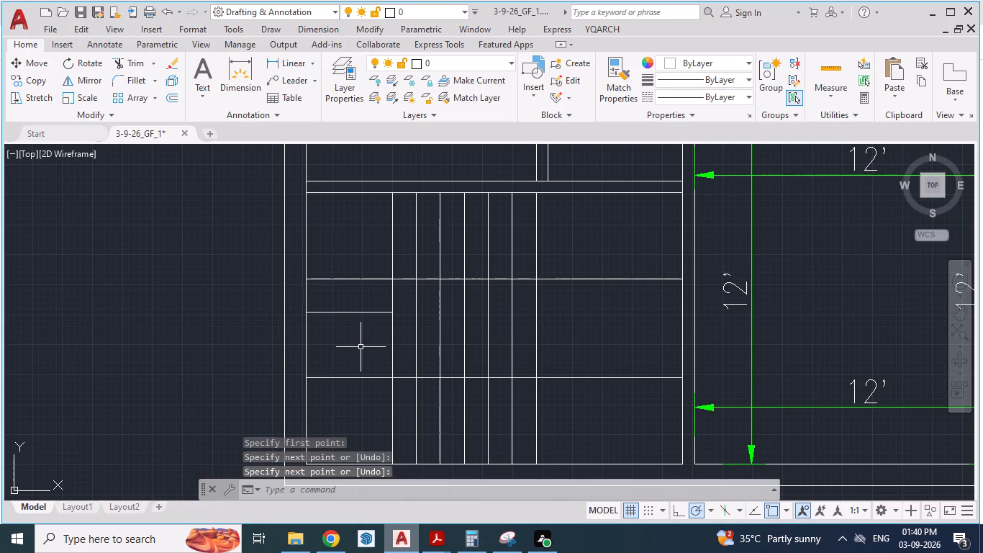
click(389, 346)
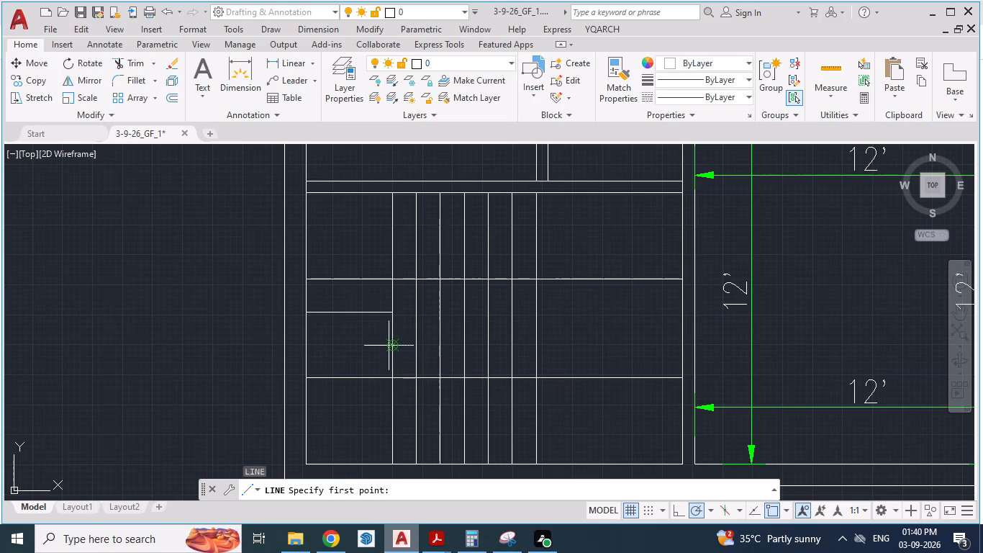
click(303, 351)
key(Return)
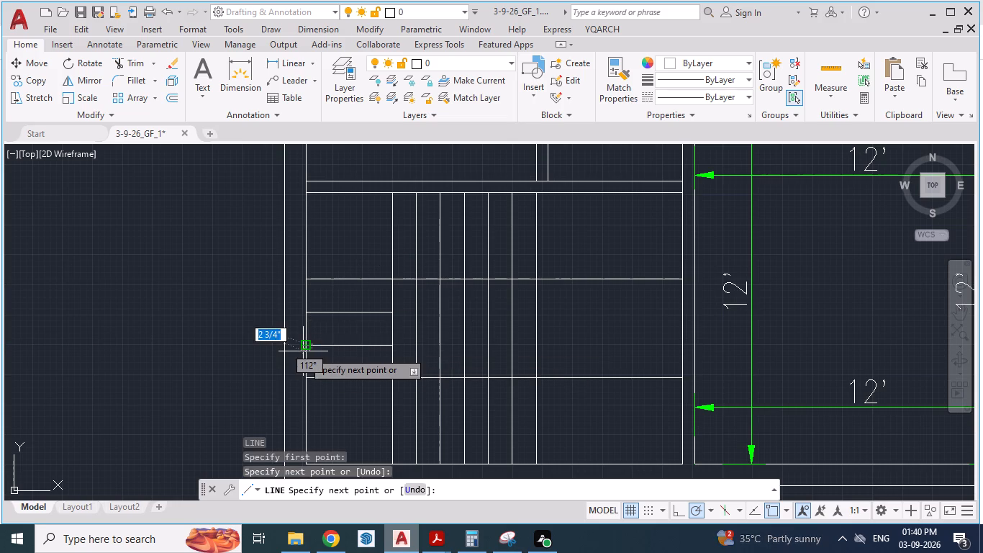
Compare the staircase with the reference plan and erase the six full-height vertical tread lines east of the first stair line.
scroll(340, 350, down, 4)
scroll(348, 374, up, 2)
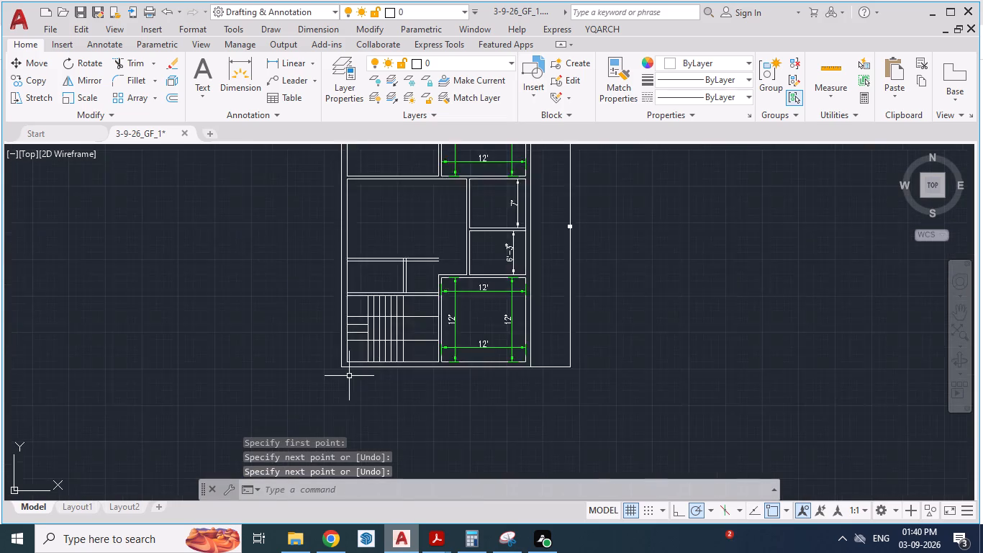
key(alt+Tab)
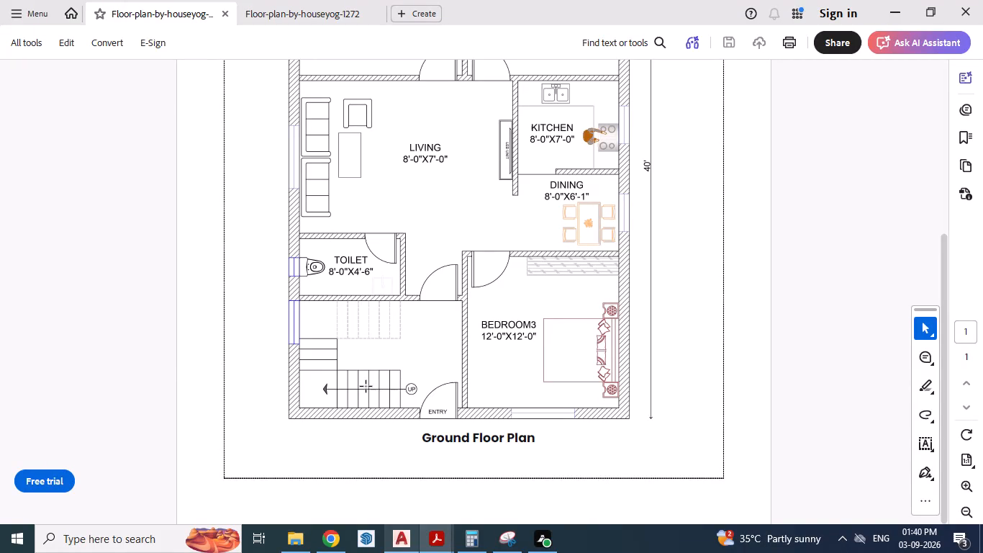
key(alt+Tab)
scroll(388, 268, up, 1)
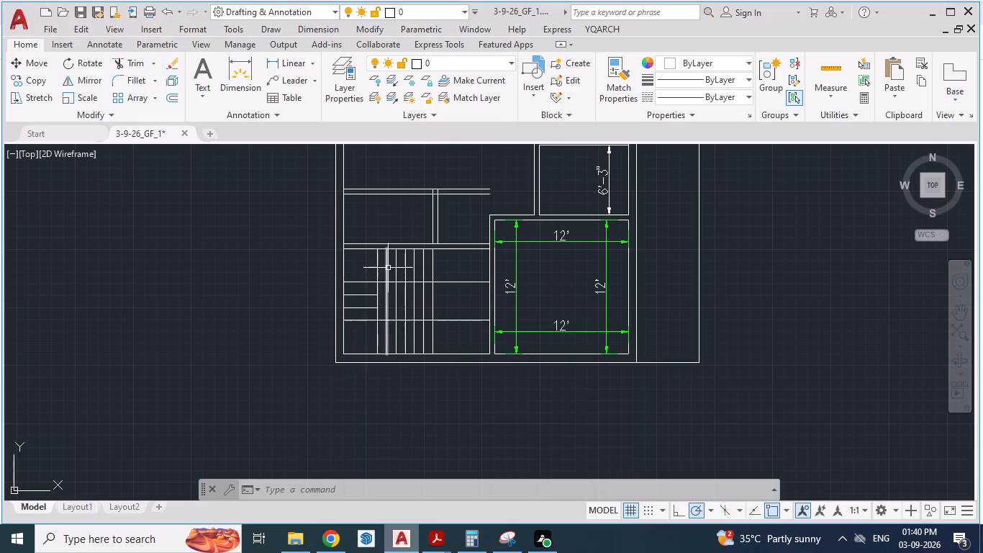
scroll(388, 268, up, 1)
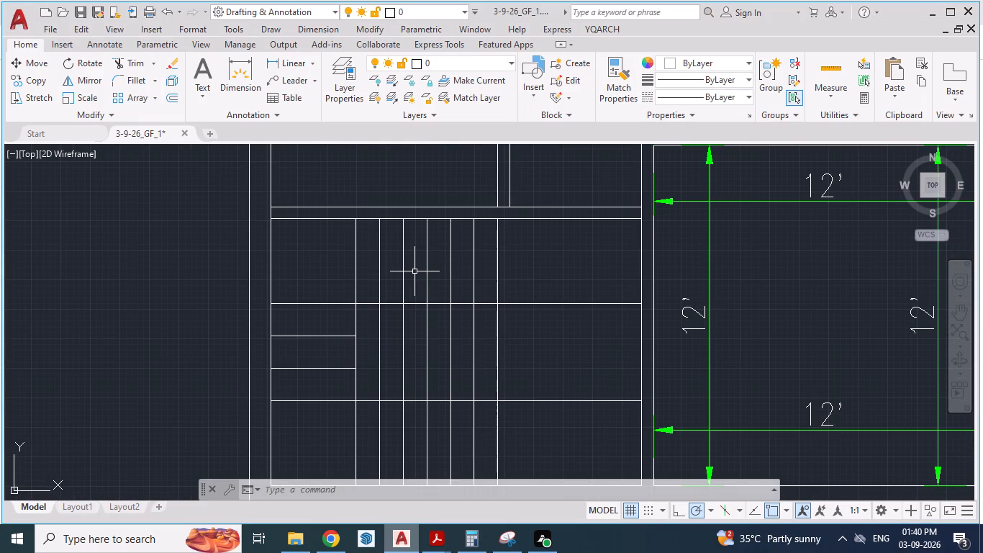
click(509, 253)
click(366, 284)
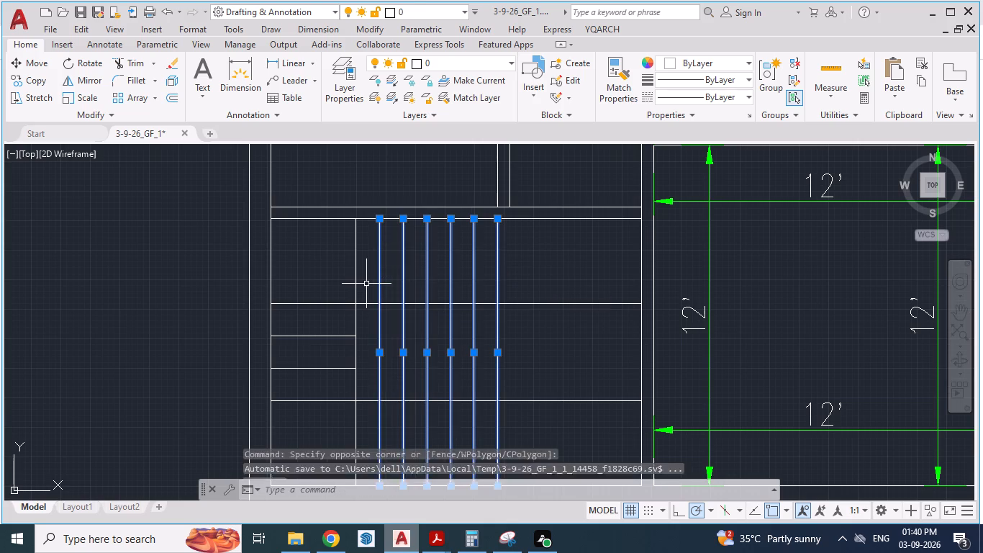
key(Delete)
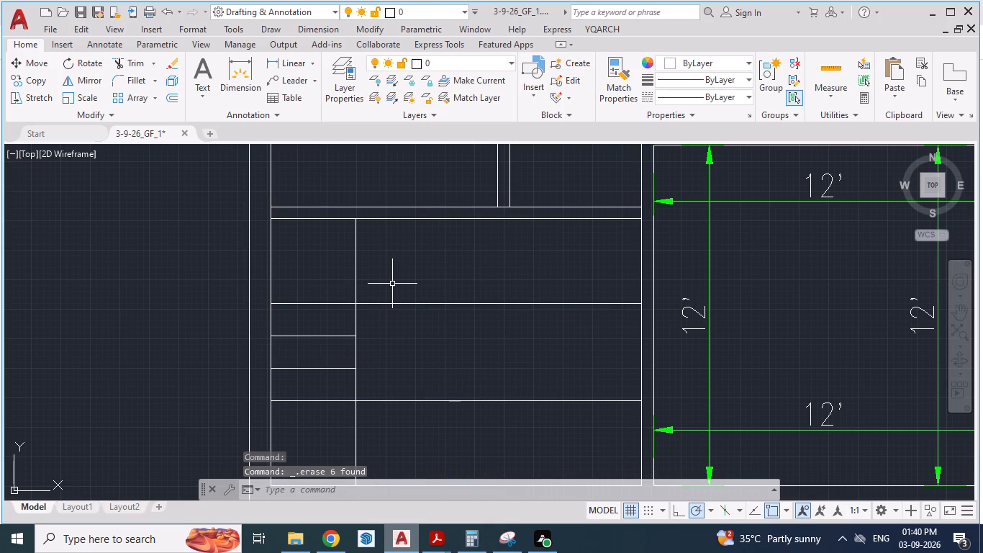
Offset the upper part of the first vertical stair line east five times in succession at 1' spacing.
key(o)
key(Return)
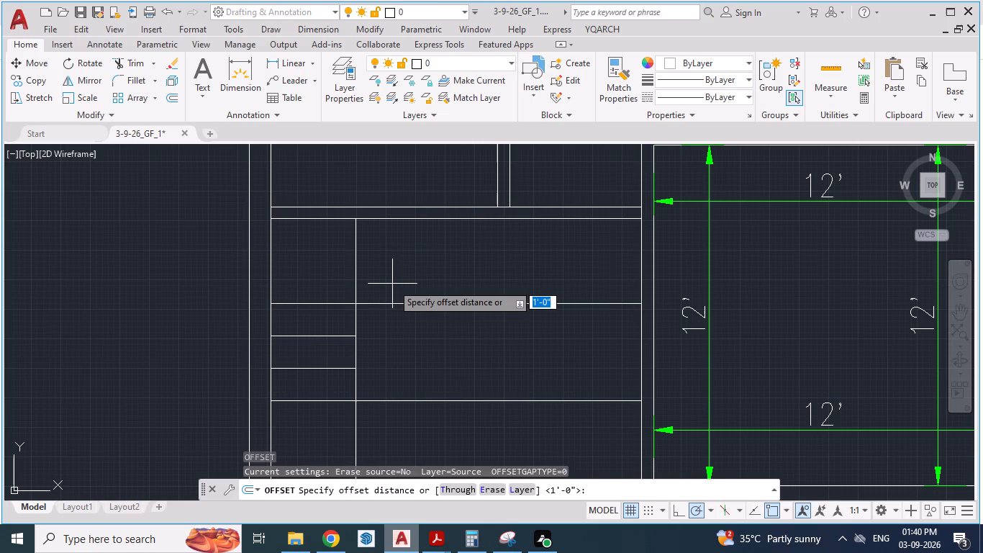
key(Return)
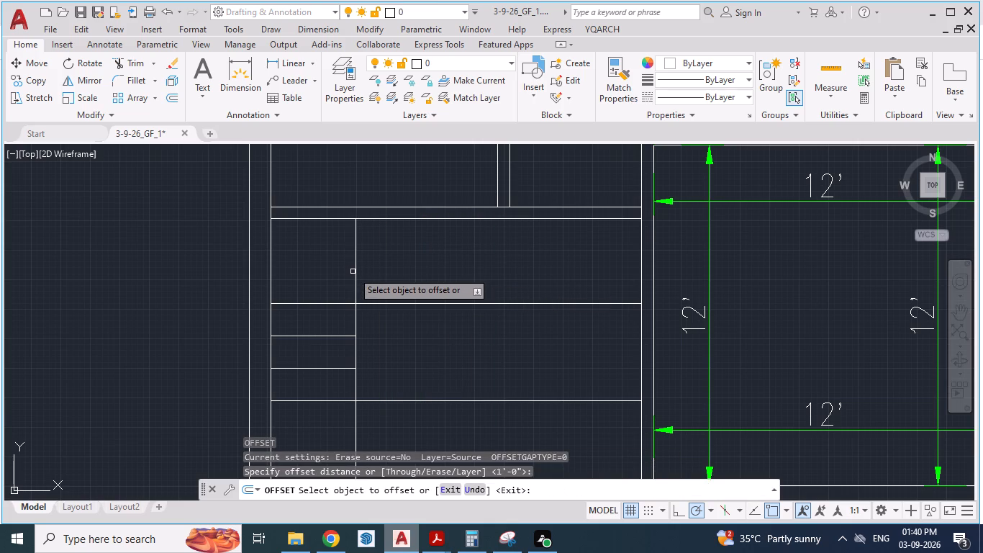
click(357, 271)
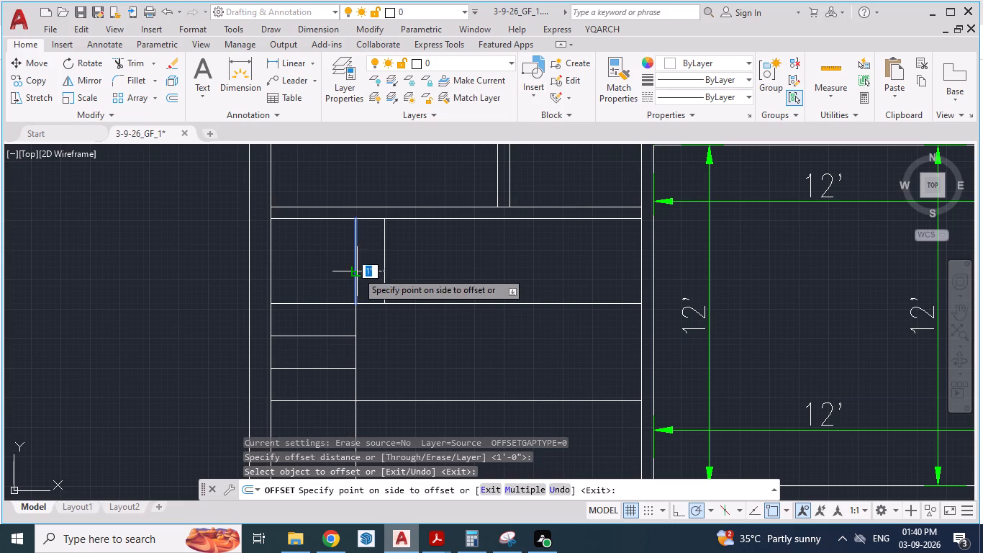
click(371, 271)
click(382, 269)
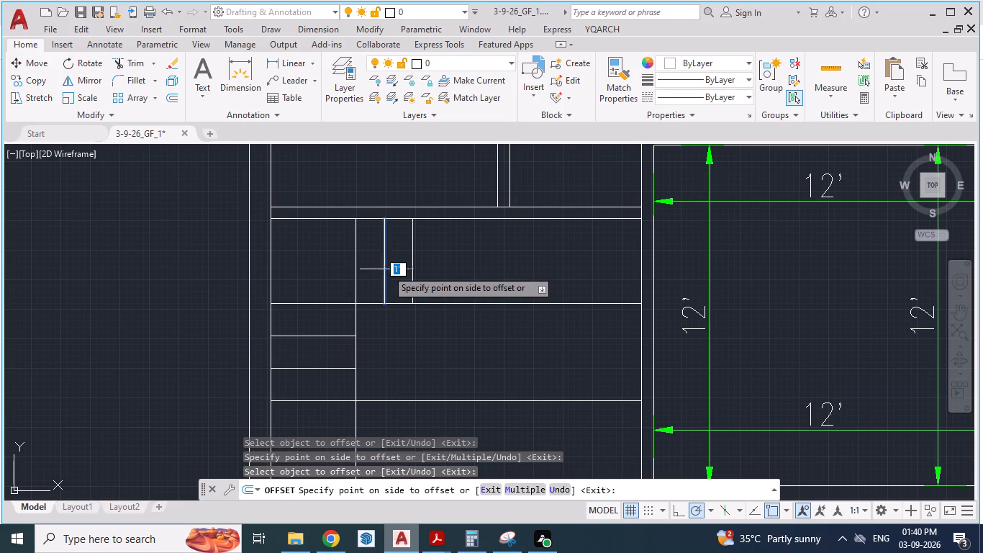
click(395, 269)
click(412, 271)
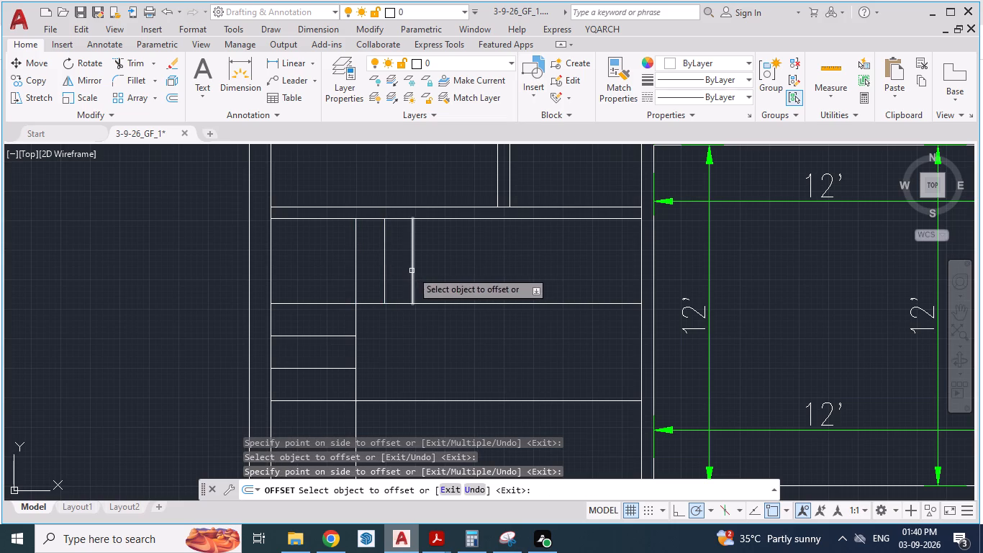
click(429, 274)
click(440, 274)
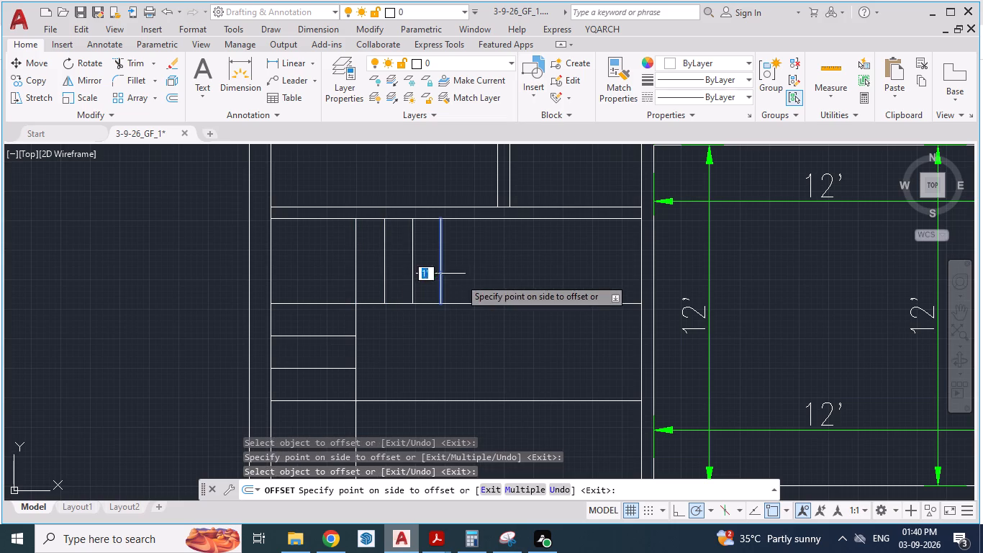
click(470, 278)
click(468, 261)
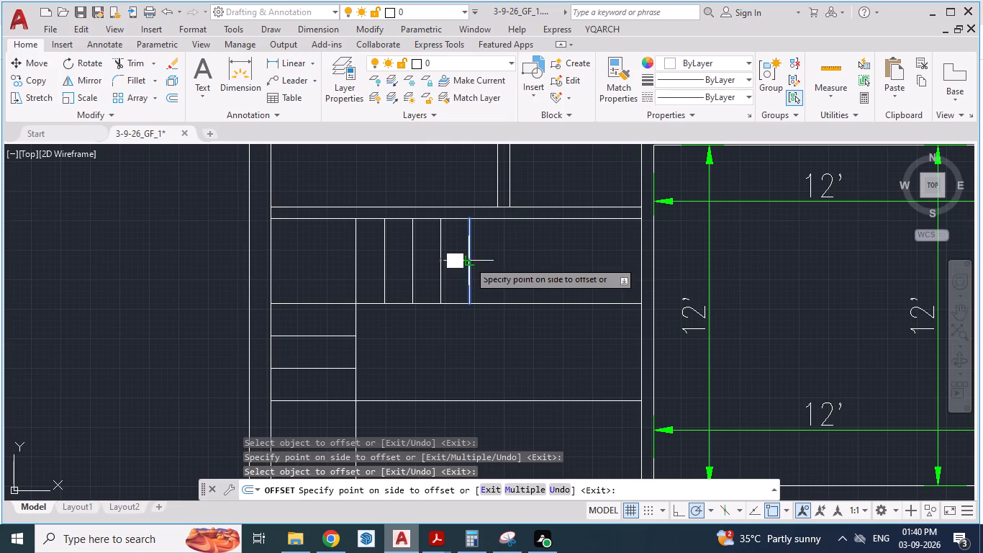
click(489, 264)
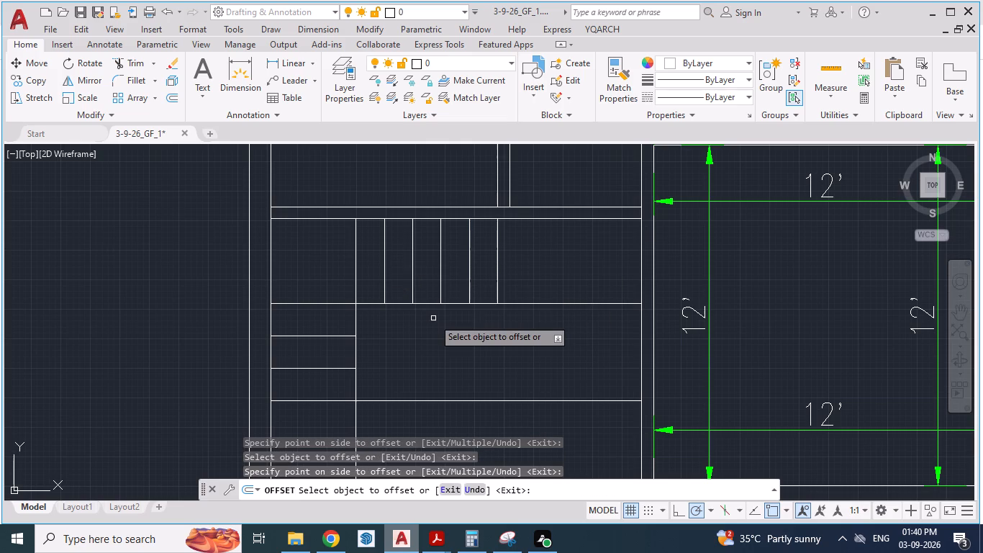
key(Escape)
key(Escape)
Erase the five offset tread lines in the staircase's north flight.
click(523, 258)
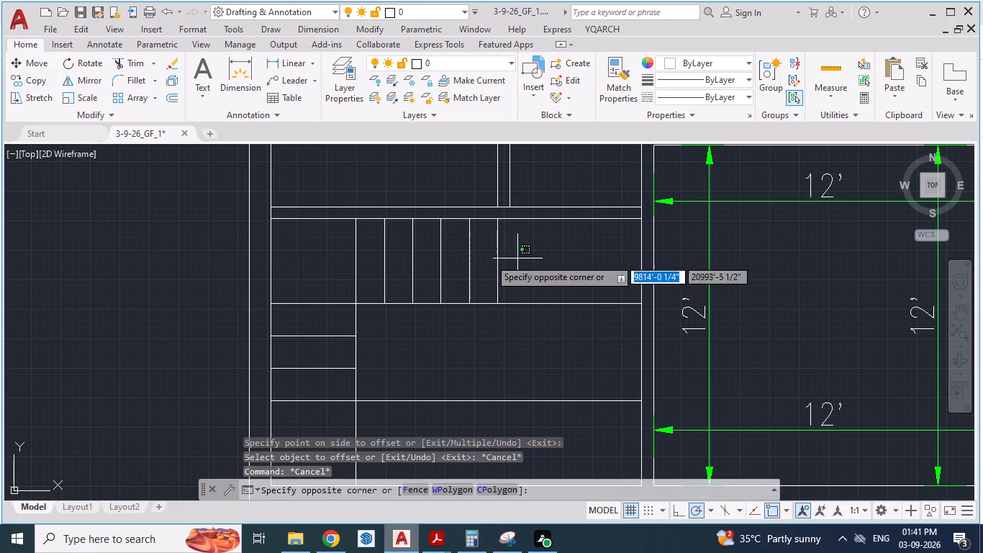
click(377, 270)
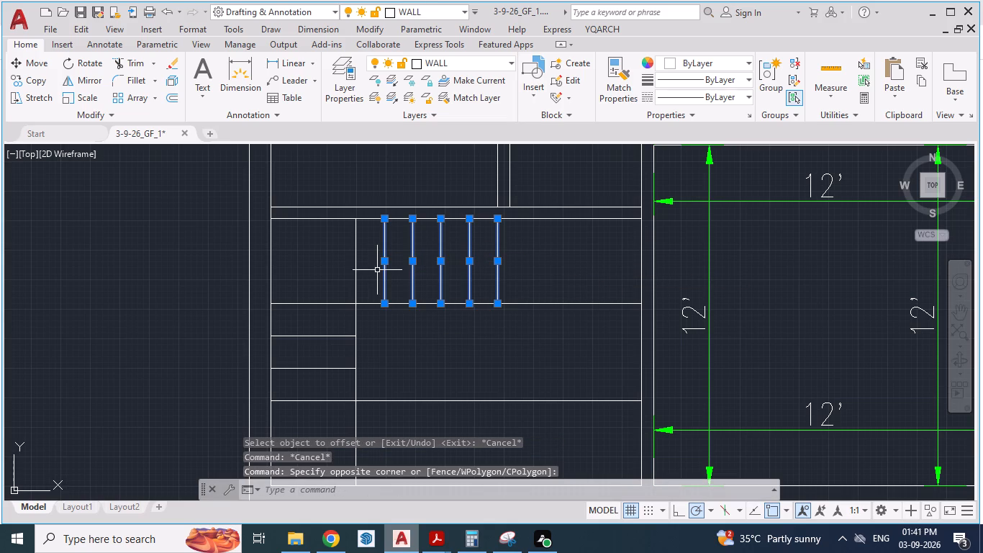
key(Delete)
Offset the upper part of the first vertical stair line east six times in succession at 10" spacing for the north-flight treads.
key(o)
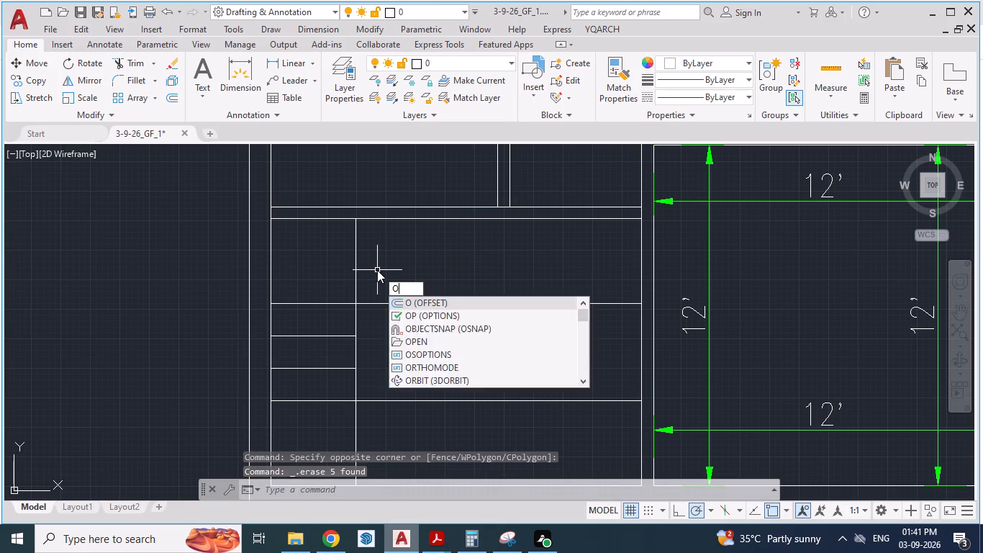
key(Return)
text(10")
key(Return)
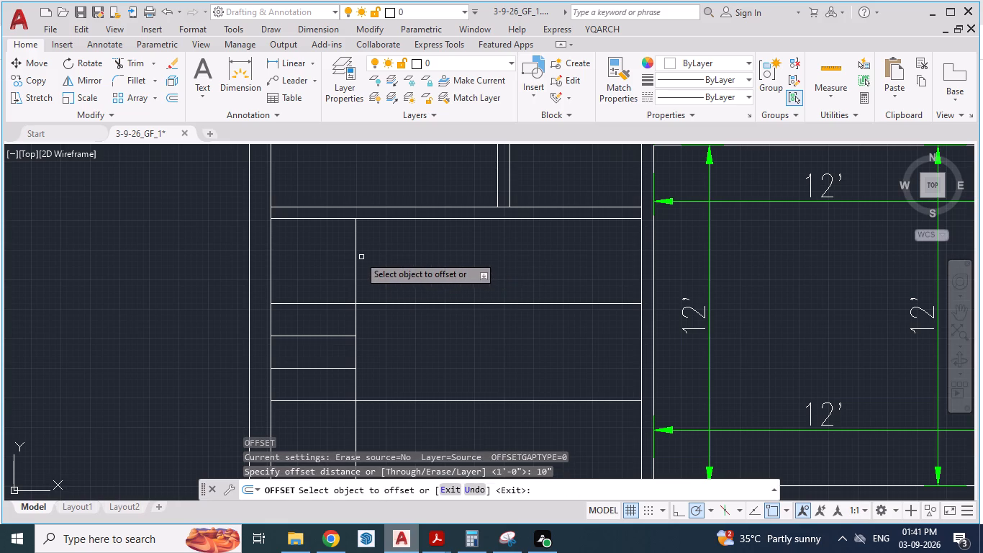
click(357, 255)
click(383, 262)
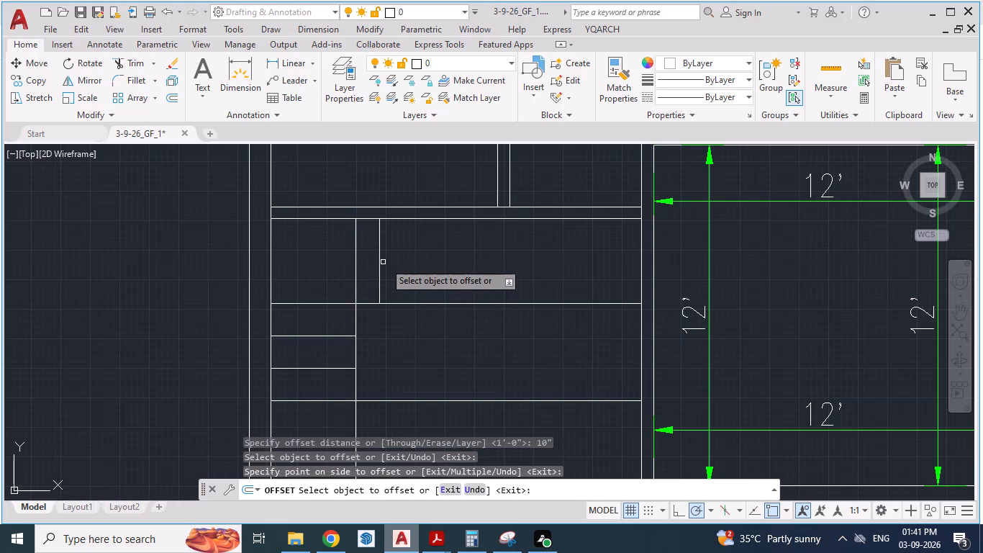
click(379, 261)
click(432, 273)
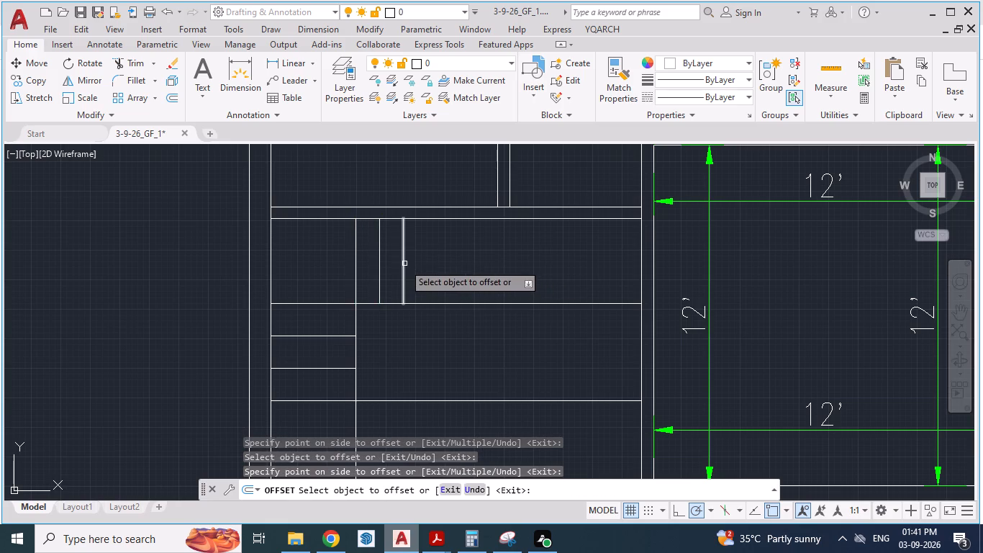
click(403, 263)
click(448, 274)
click(427, 268)
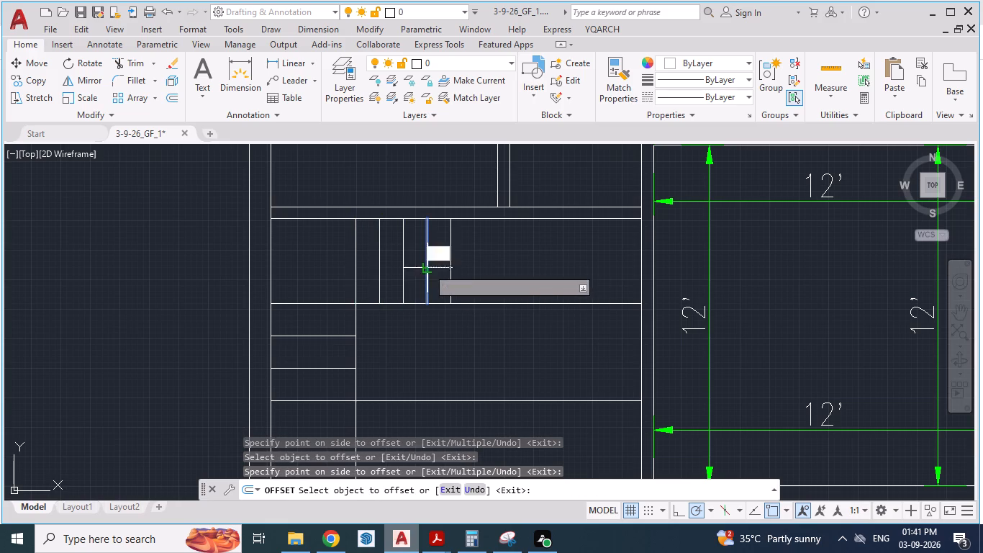
click(464, 274)
click(450, 264)
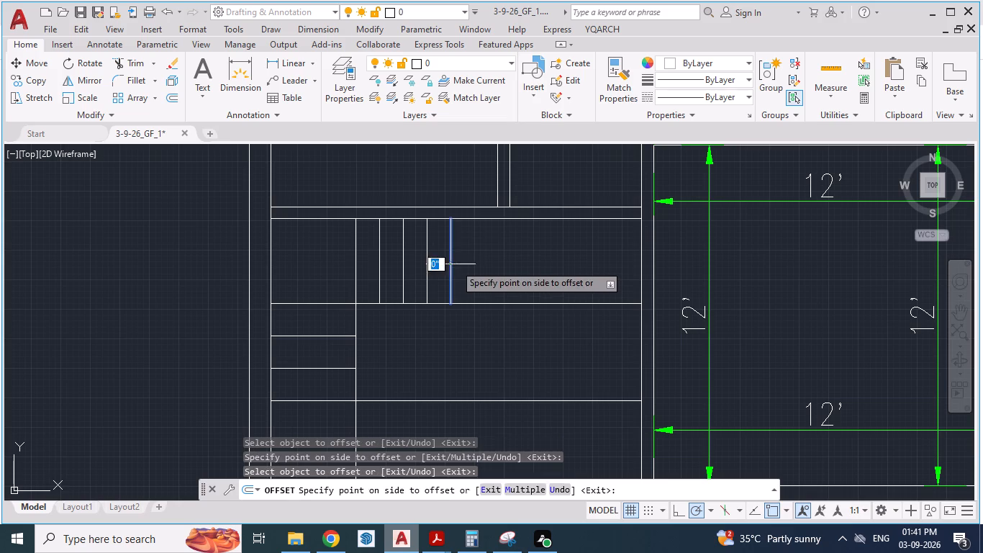
click(471, 266)
click(472, 266)
click(496, 272)
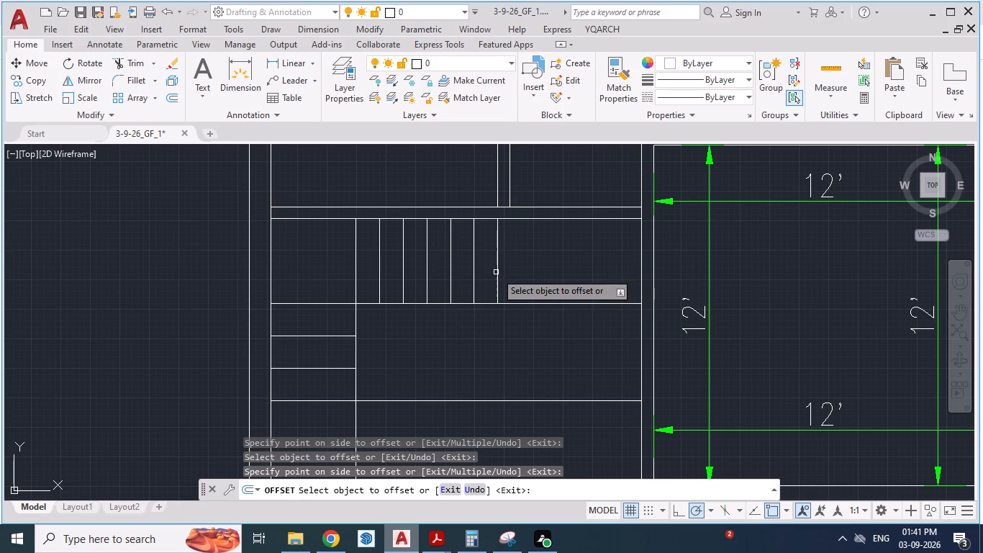
key(Return)
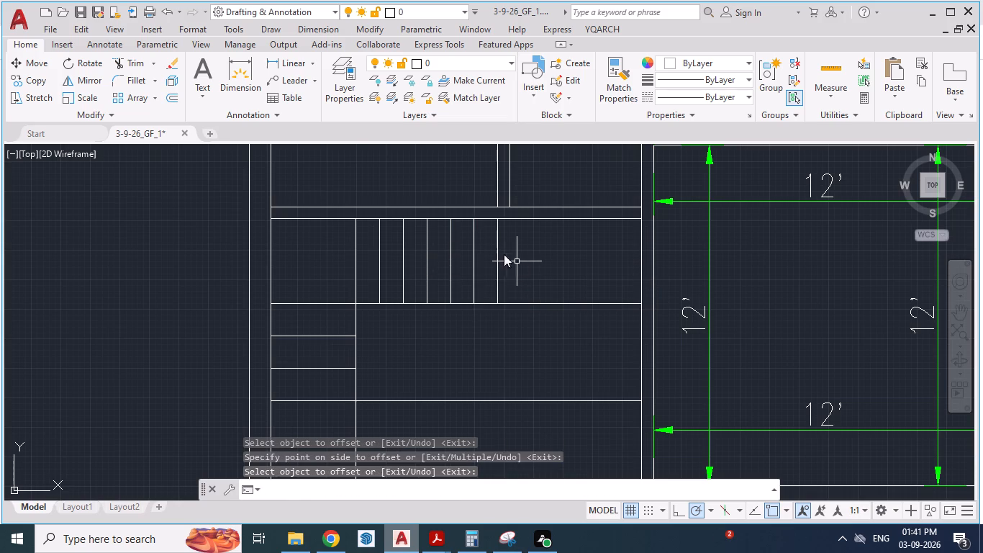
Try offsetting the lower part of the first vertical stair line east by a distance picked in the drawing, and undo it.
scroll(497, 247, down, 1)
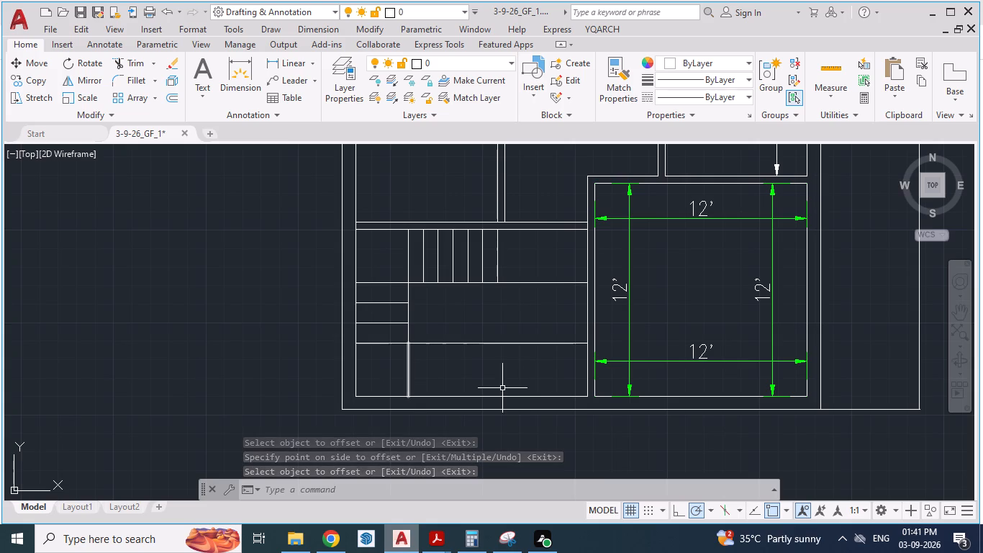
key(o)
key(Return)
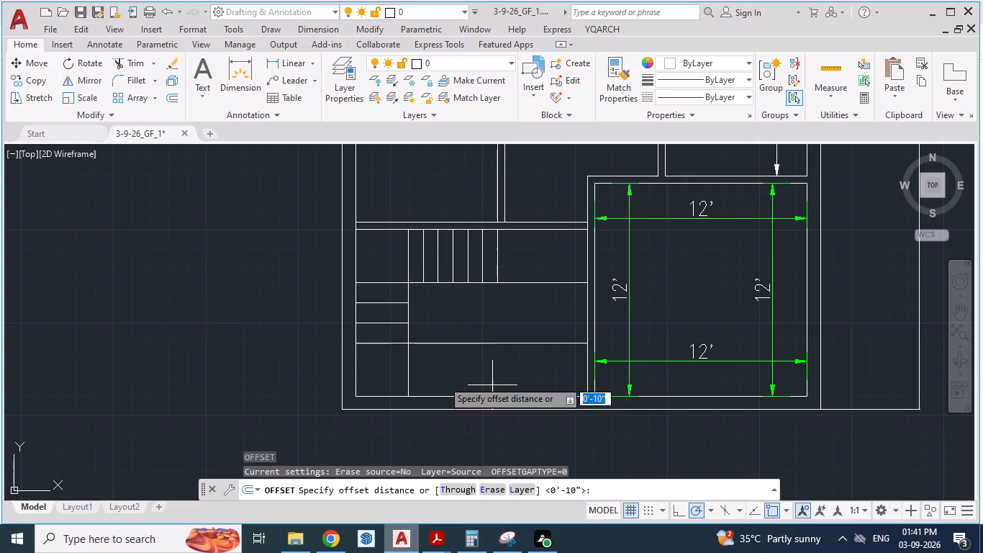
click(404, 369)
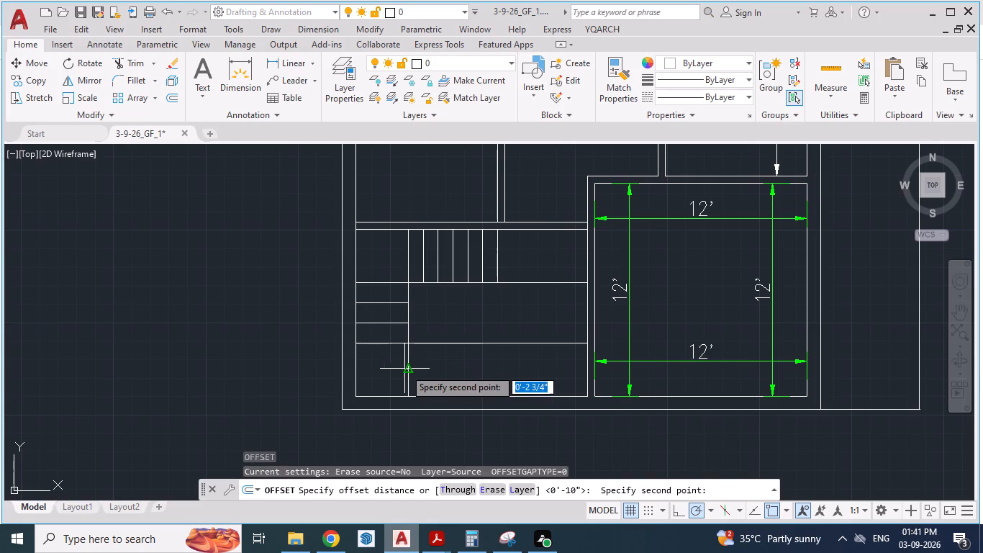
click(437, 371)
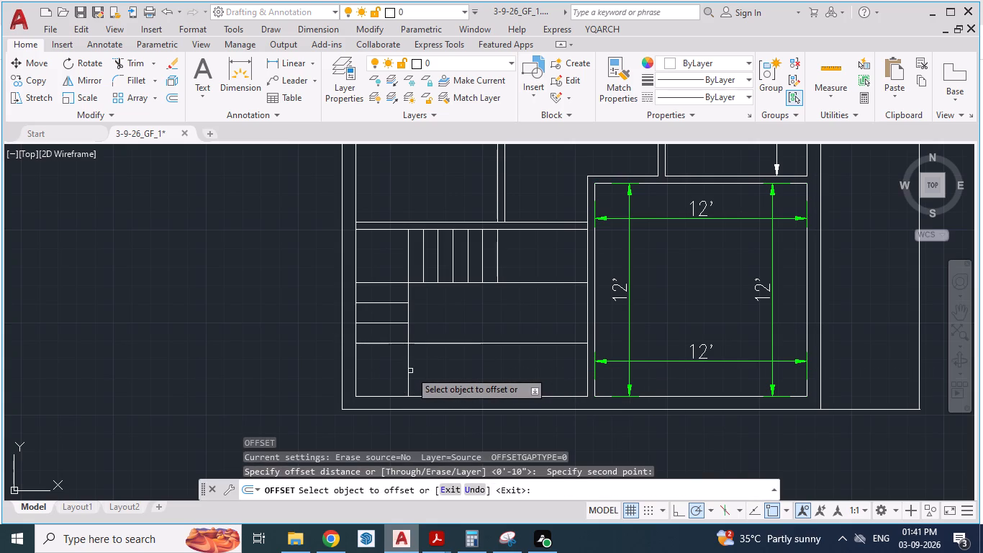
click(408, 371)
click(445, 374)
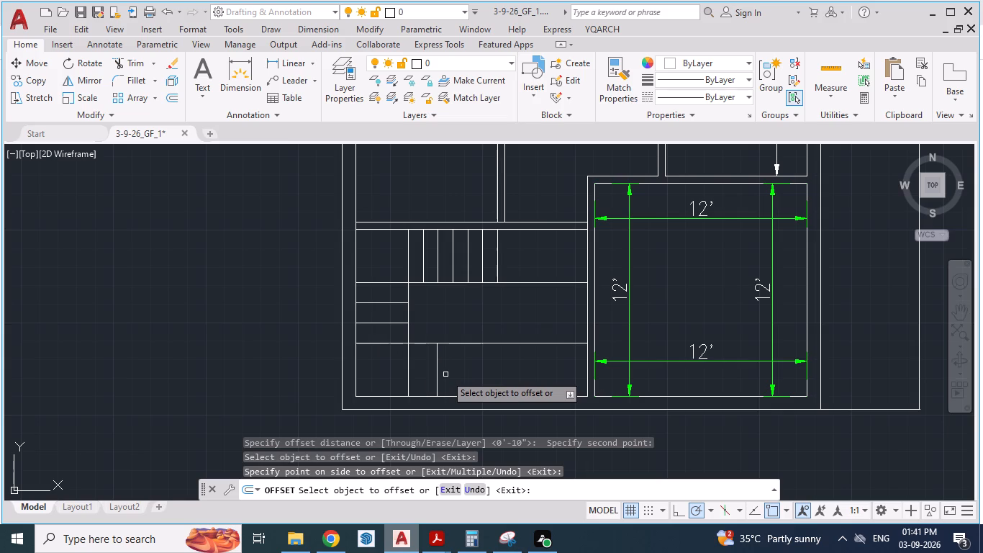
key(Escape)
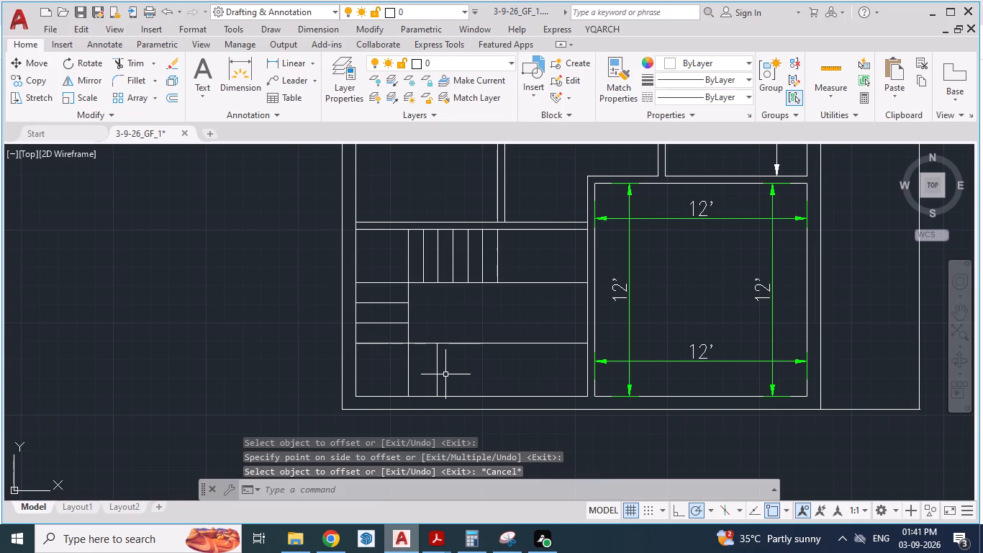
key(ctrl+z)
Offset the lower part of the first vertical stair line east six times in succession at 10" spacing for the south-flight treads.
key(o)
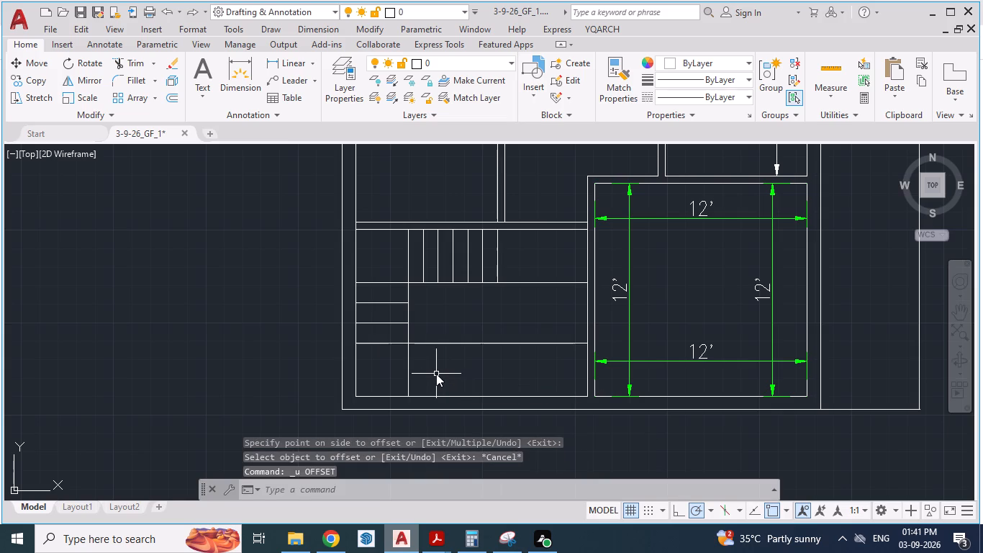
key(Return)
key(Return)
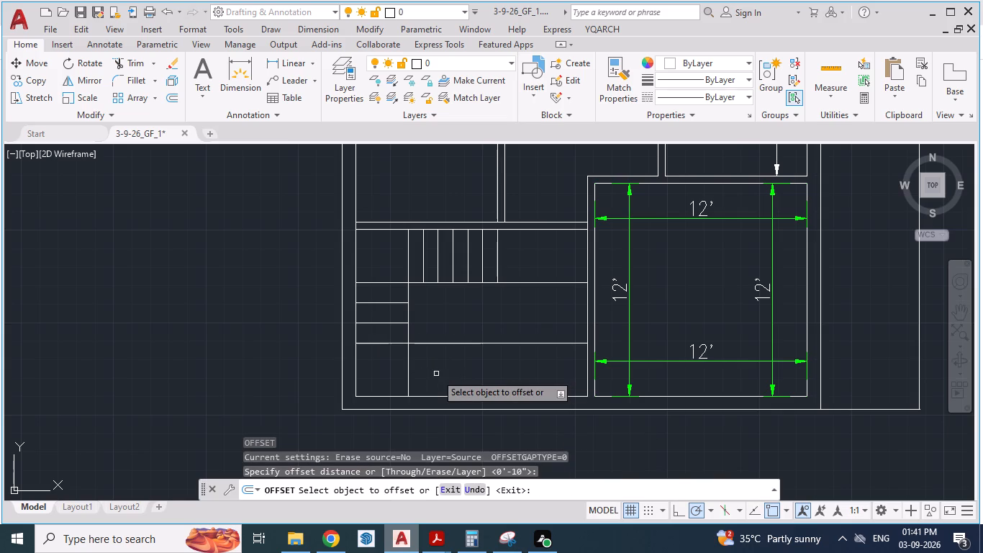
scroll(445, 386, up, 1)
click(384, 350)
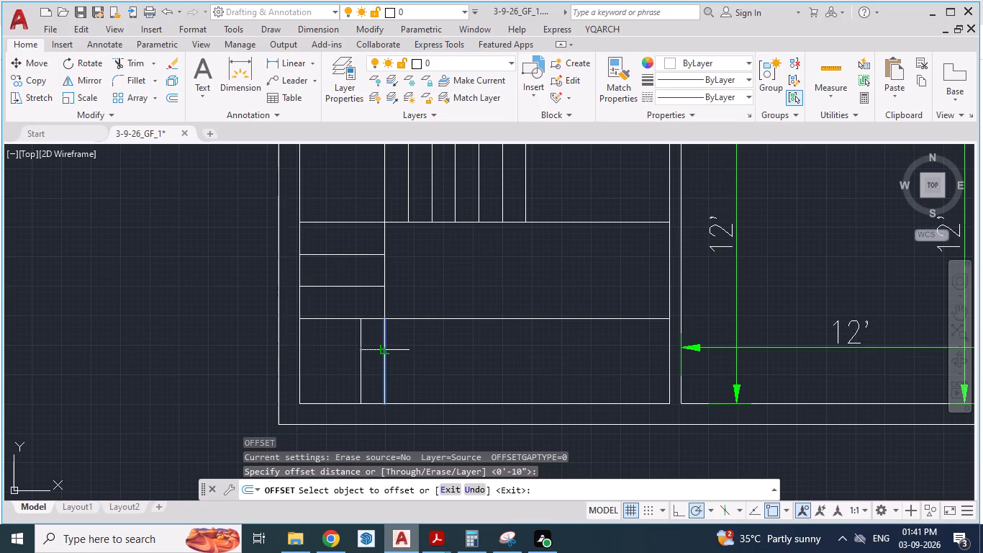
click(430, 353)
click(409, 346)
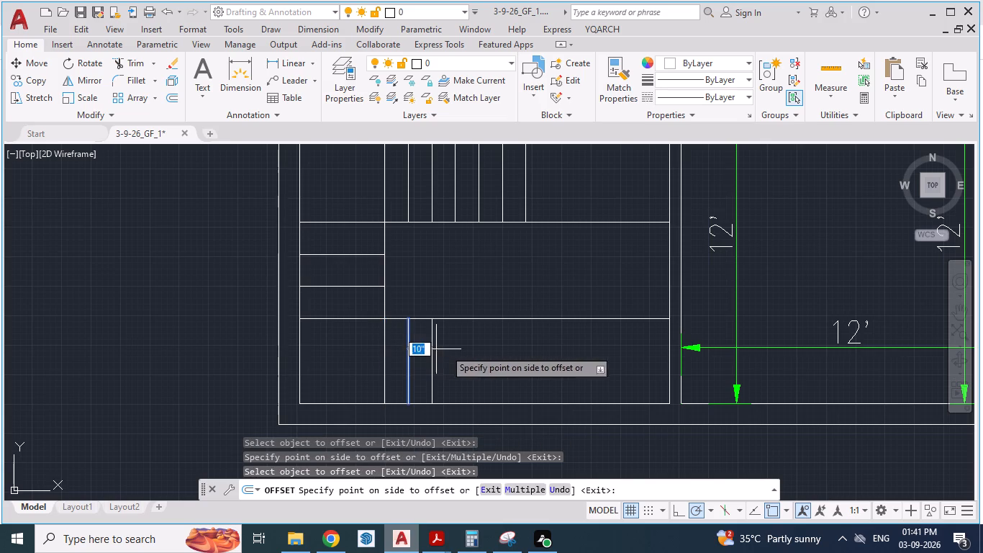
click(446, 350)
click(433, 348)
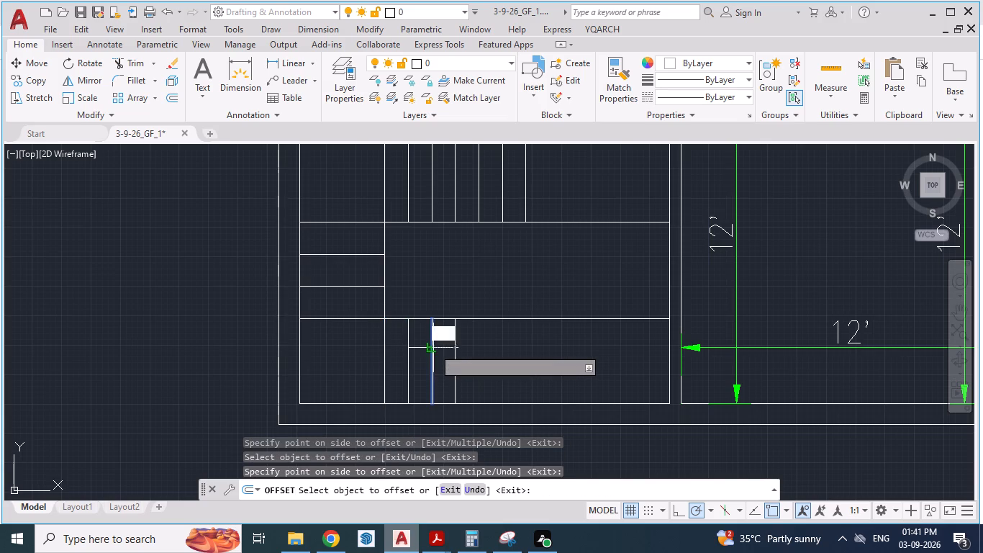
click(468, 355)
click(455, 351)
click(494, 356)
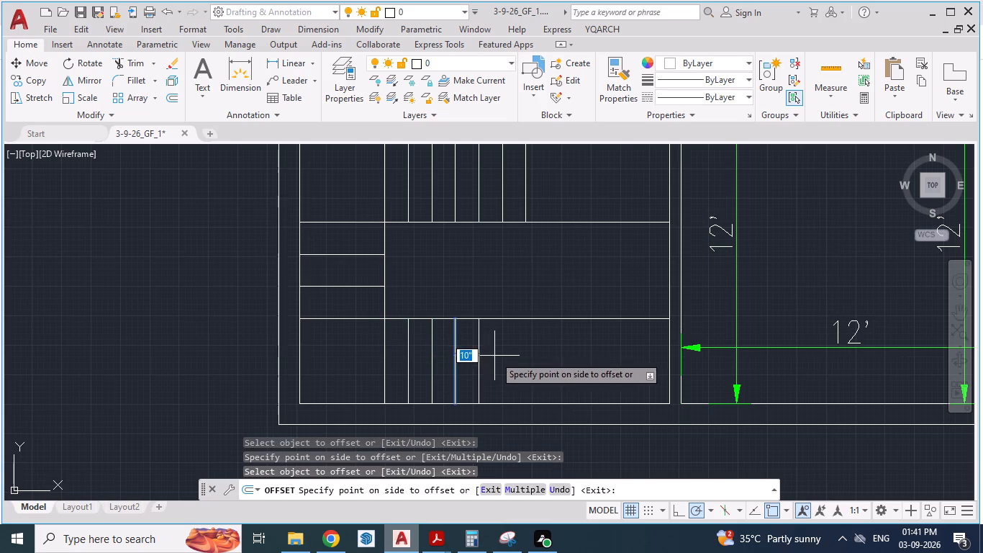
click(479, 346)
click(504, 349)
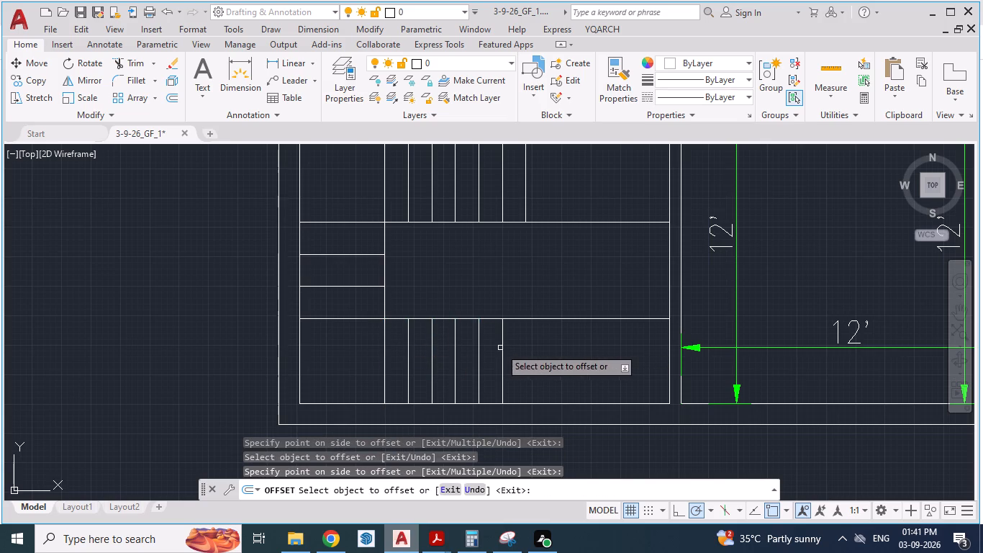
click(500, 348)
click(557, 354)
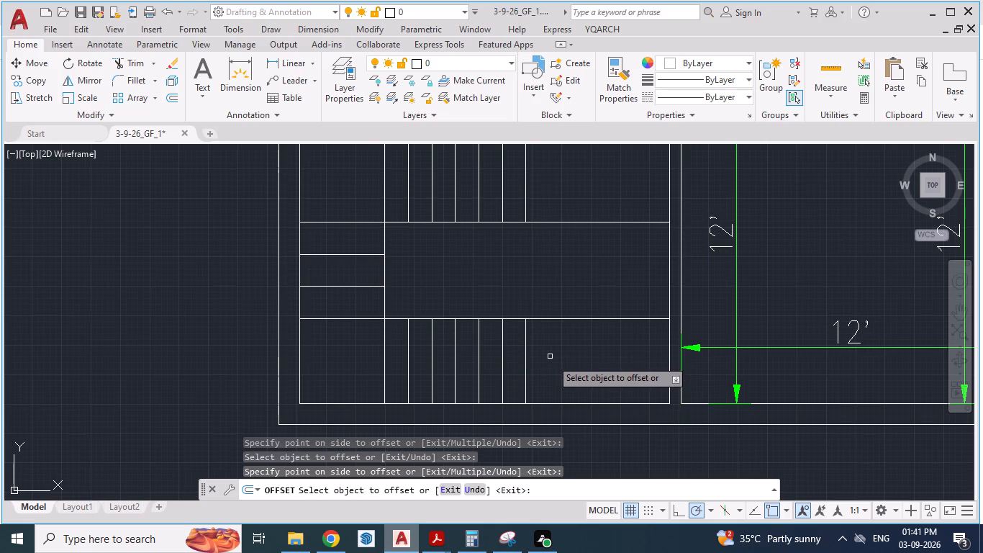
scroll(517, 367, down, 1)
key(alt+Tab)
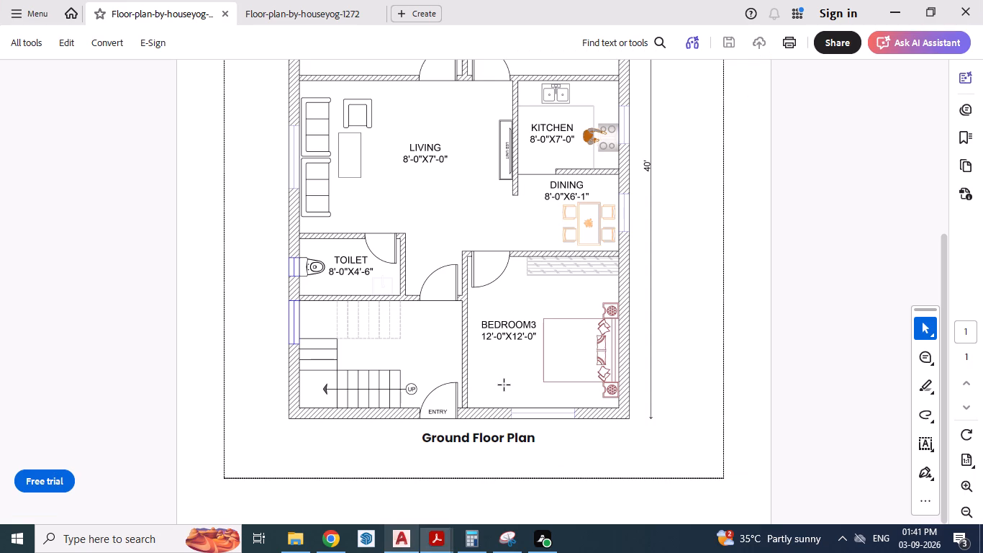
key(alt+Tab)
key(Escape)
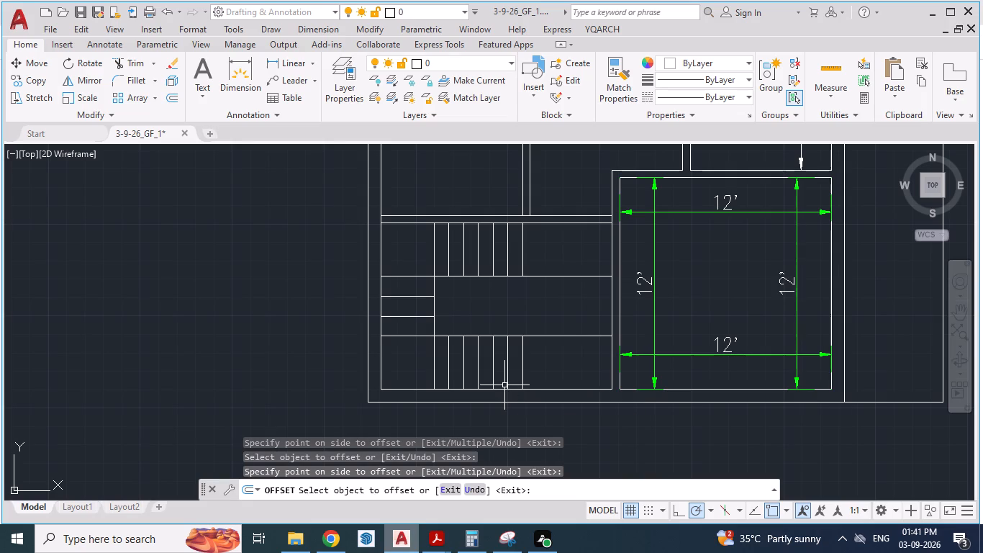
key(Escape)
Trim the two horizontal stair lines east of the last tread in the north and south flights, checking against the reference plan.
text(TR)
key(Return)
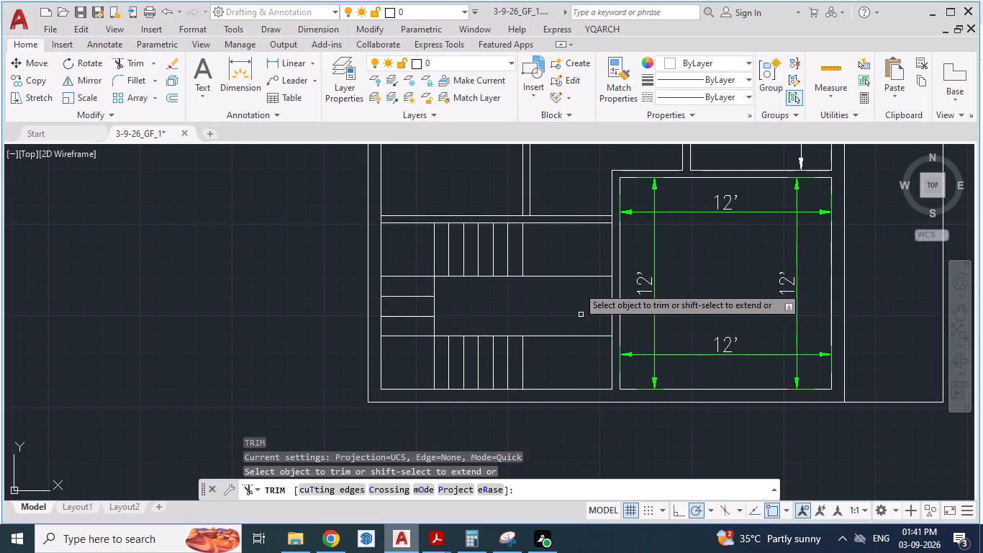
click(568, 276)
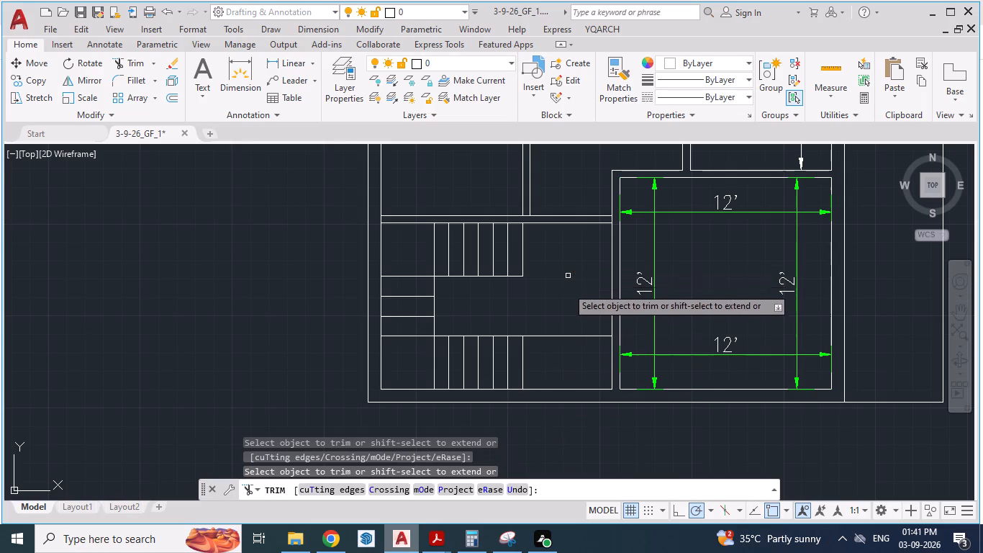
click(565, 336)
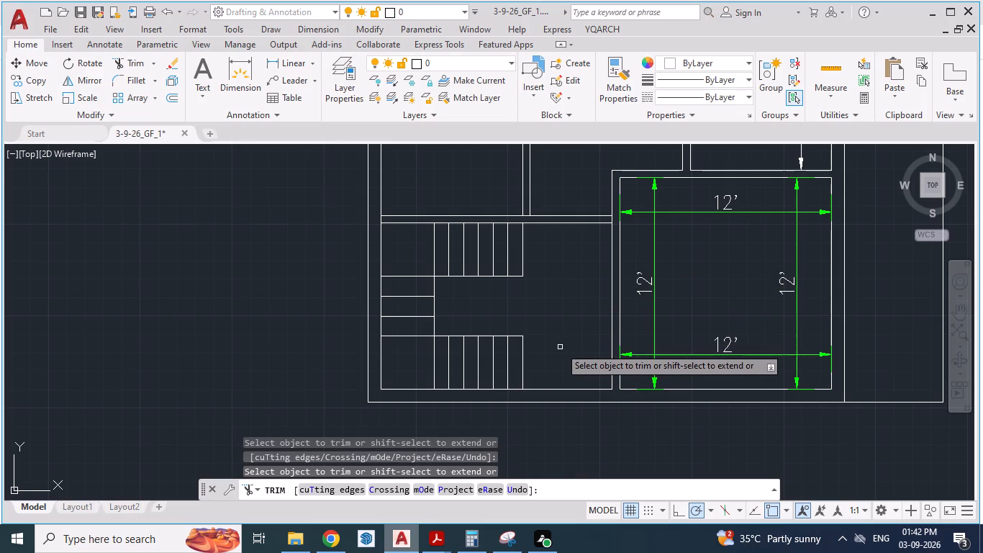
key(alt+Tab)
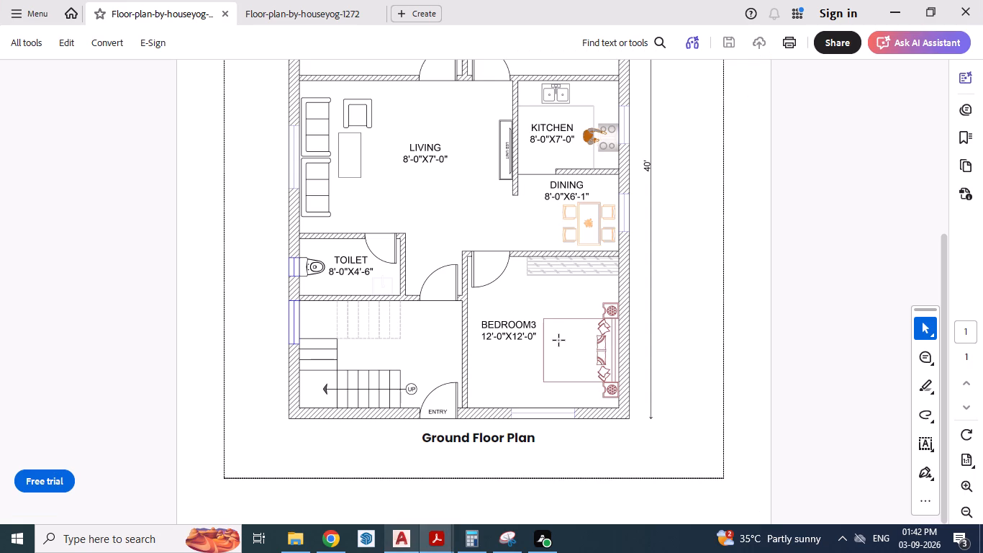
key(alt+Tab)
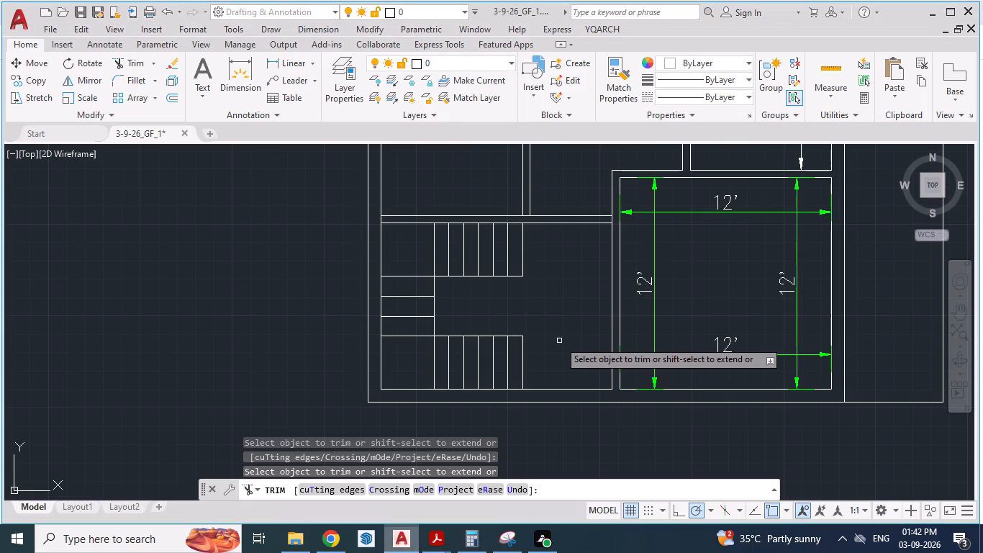
key(Return)
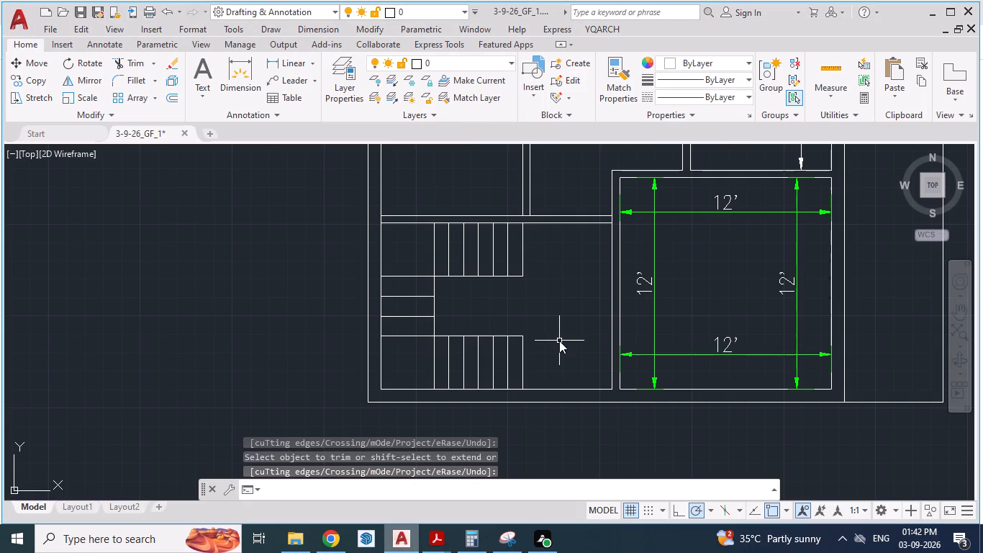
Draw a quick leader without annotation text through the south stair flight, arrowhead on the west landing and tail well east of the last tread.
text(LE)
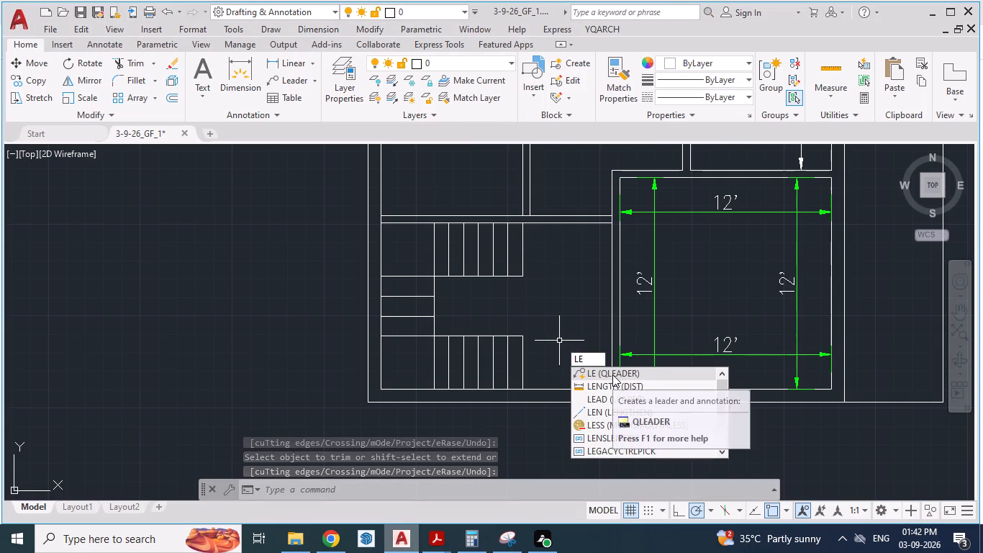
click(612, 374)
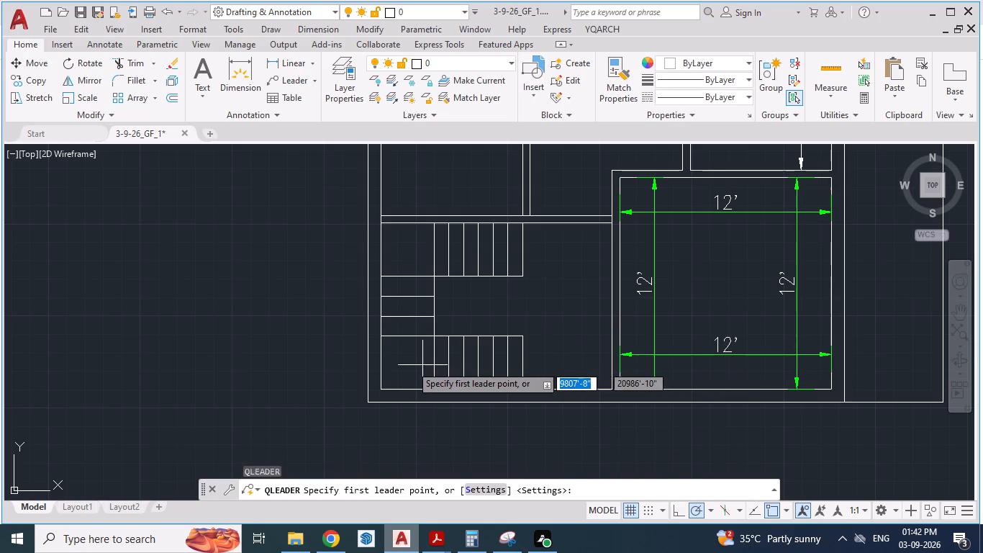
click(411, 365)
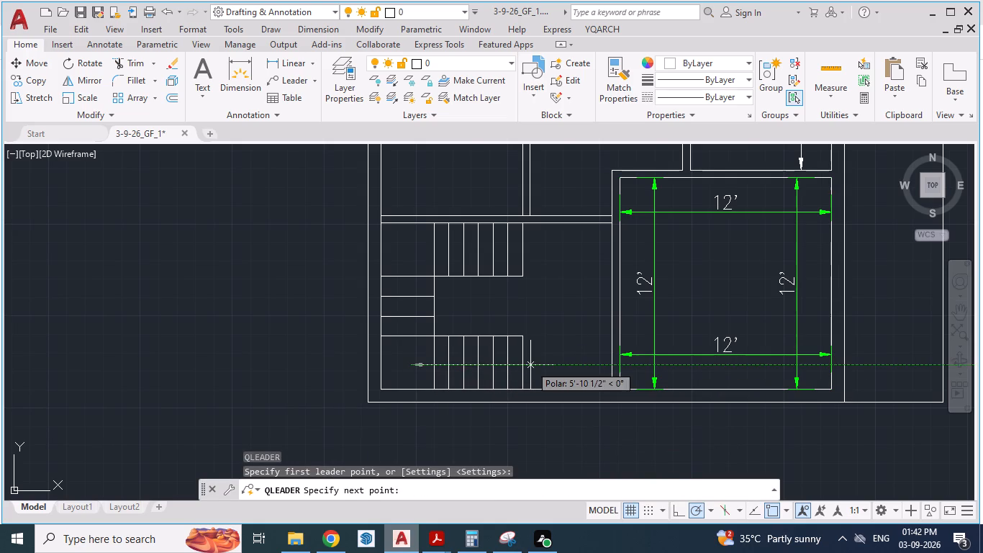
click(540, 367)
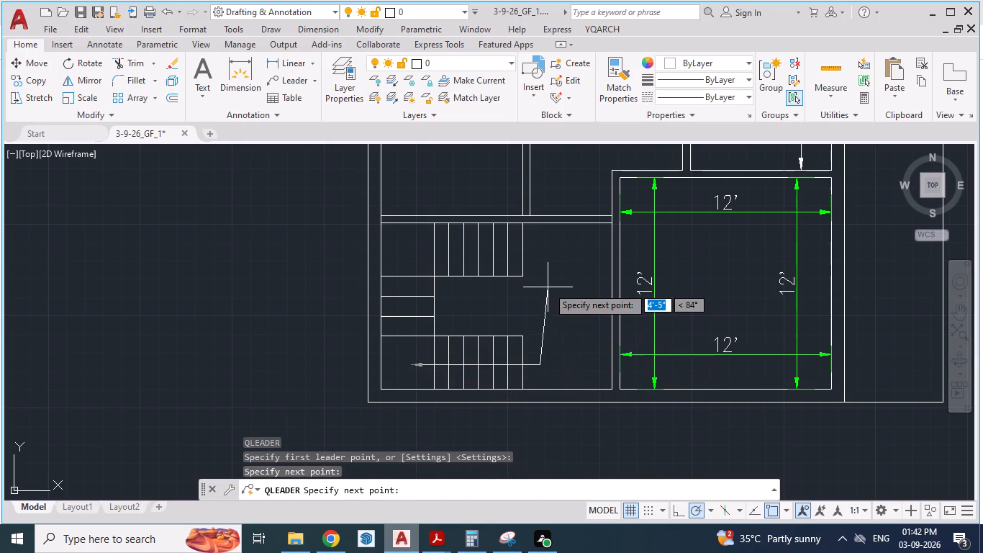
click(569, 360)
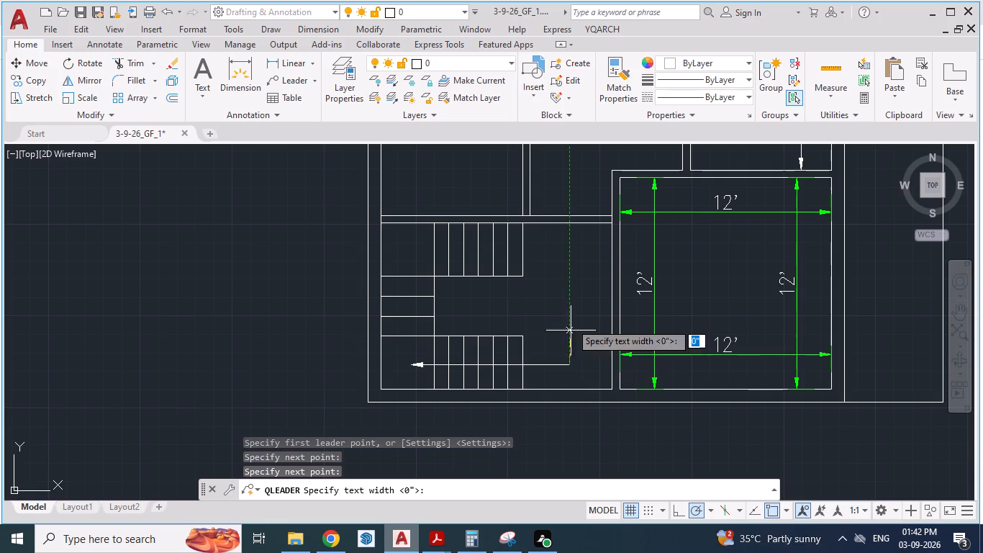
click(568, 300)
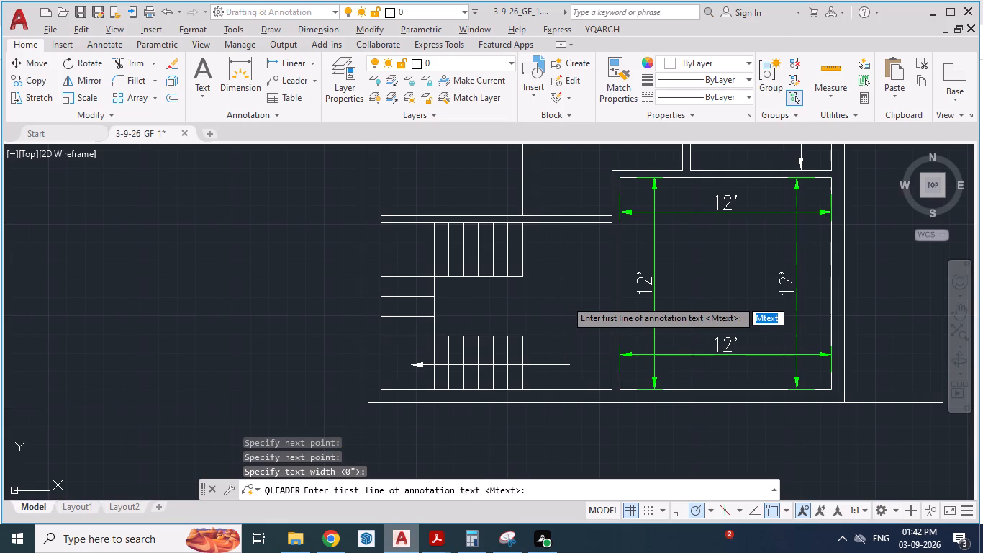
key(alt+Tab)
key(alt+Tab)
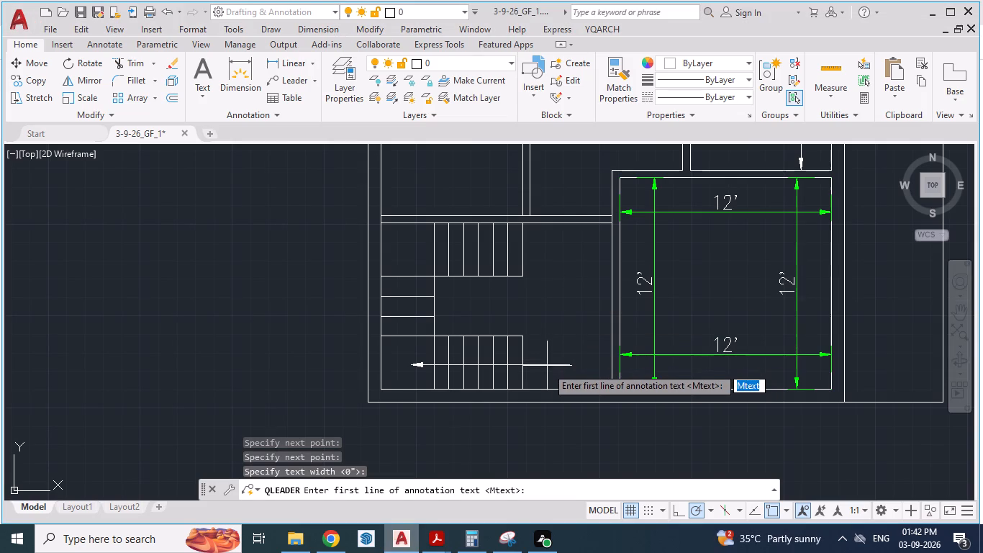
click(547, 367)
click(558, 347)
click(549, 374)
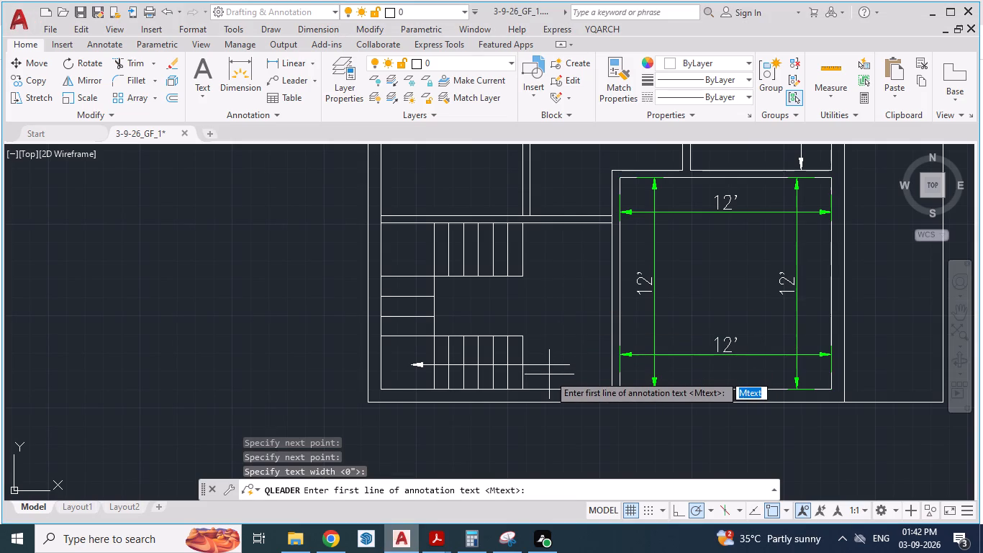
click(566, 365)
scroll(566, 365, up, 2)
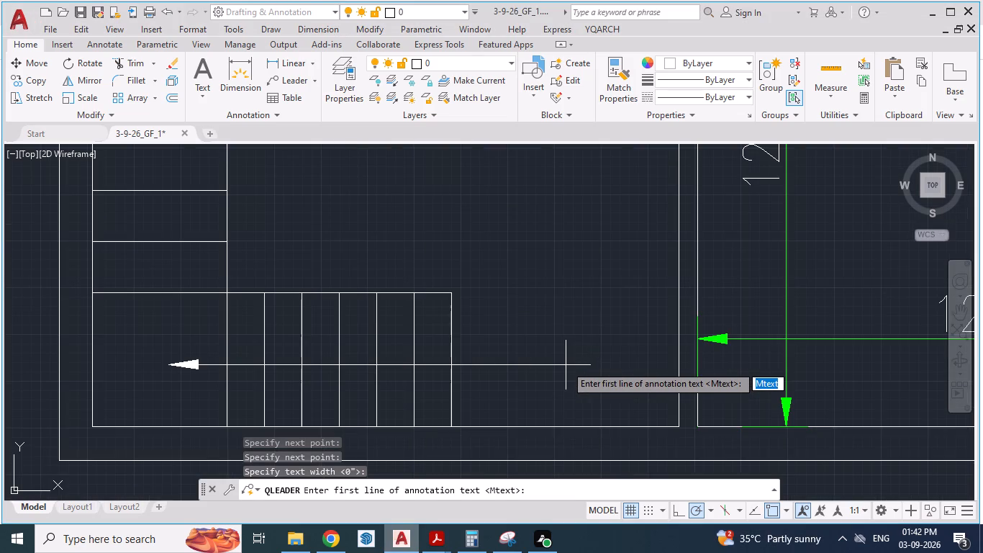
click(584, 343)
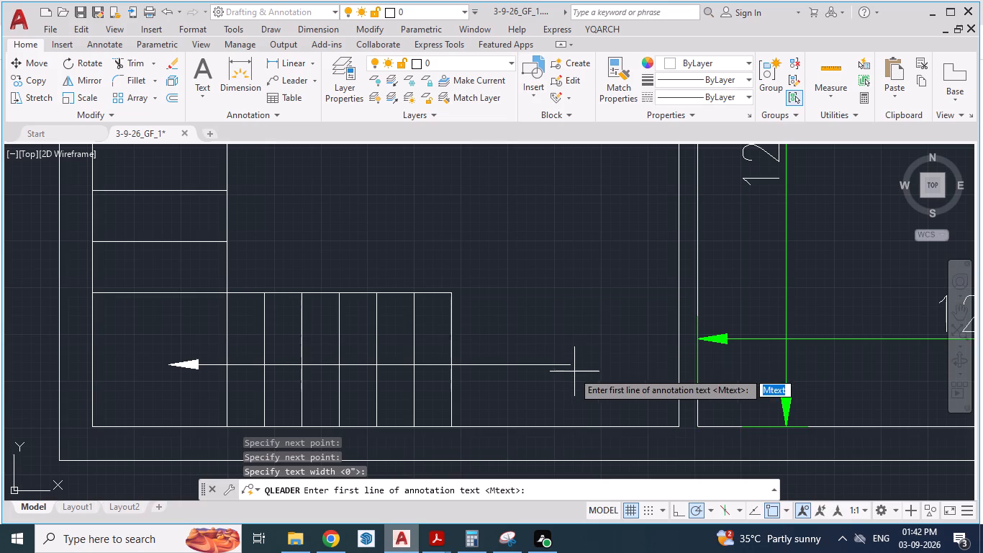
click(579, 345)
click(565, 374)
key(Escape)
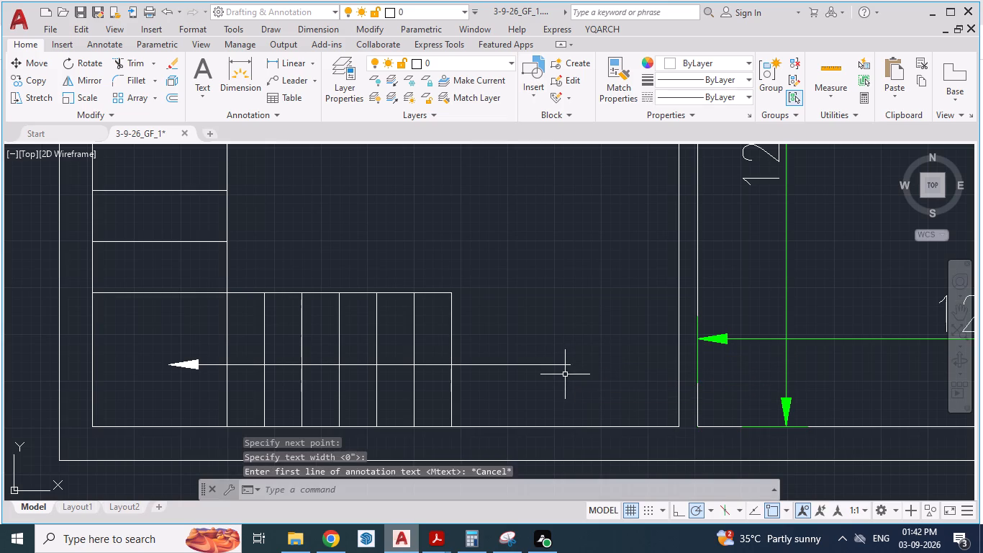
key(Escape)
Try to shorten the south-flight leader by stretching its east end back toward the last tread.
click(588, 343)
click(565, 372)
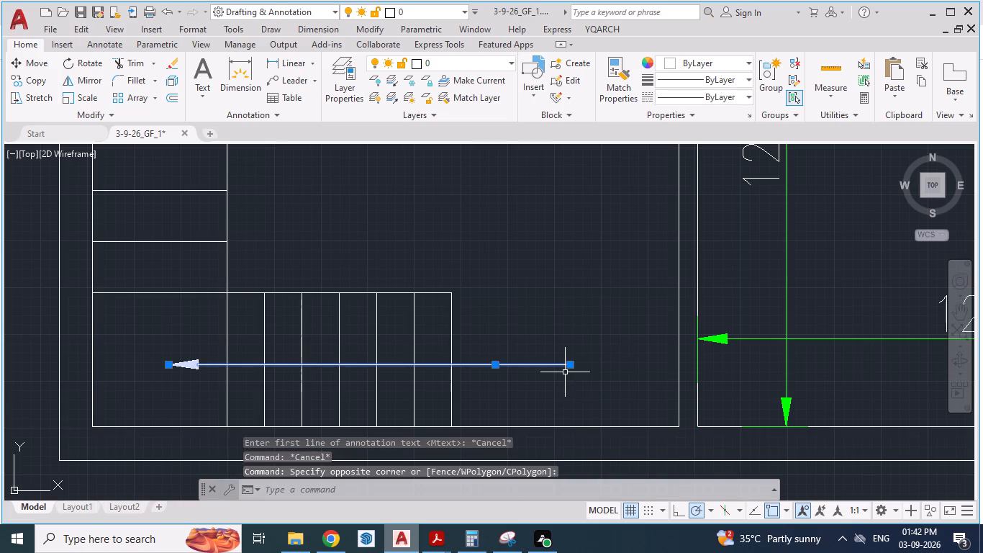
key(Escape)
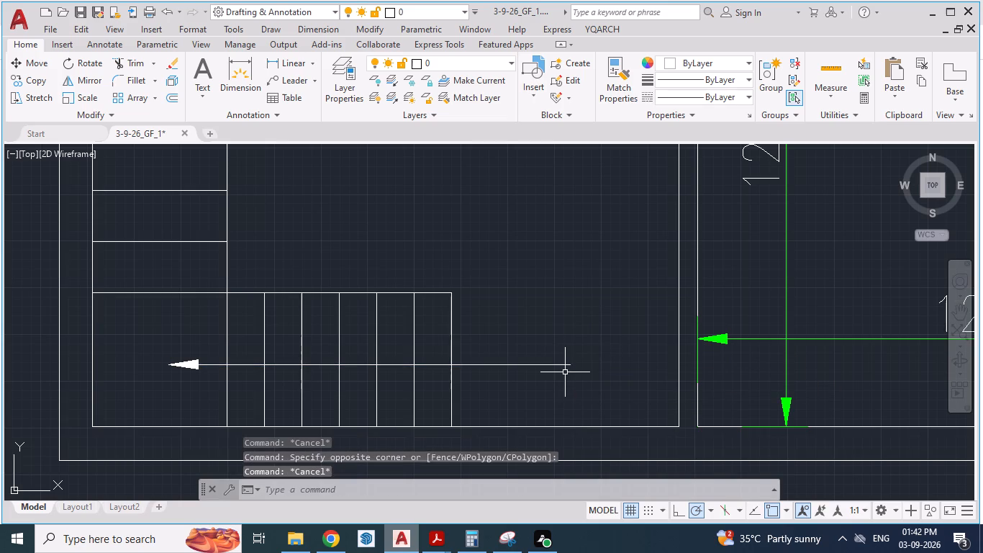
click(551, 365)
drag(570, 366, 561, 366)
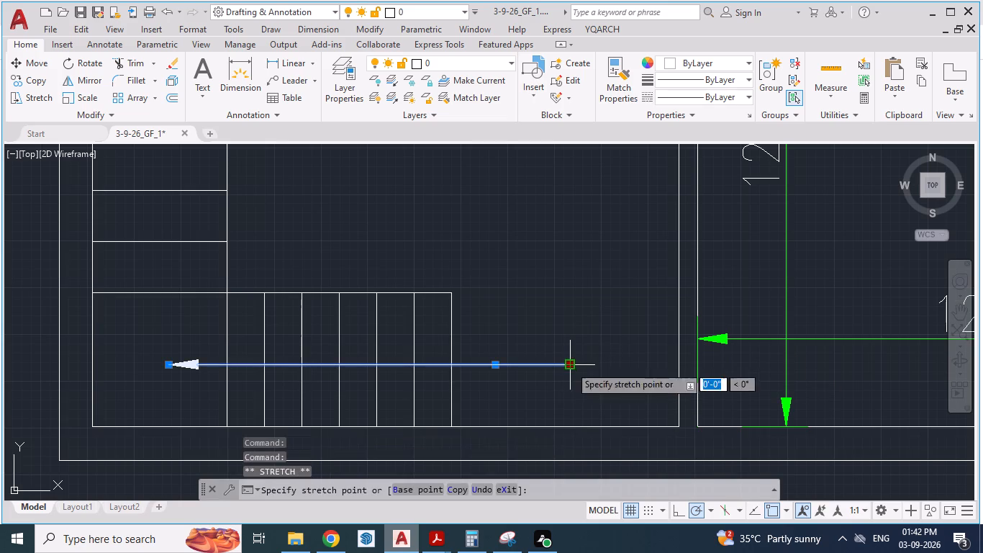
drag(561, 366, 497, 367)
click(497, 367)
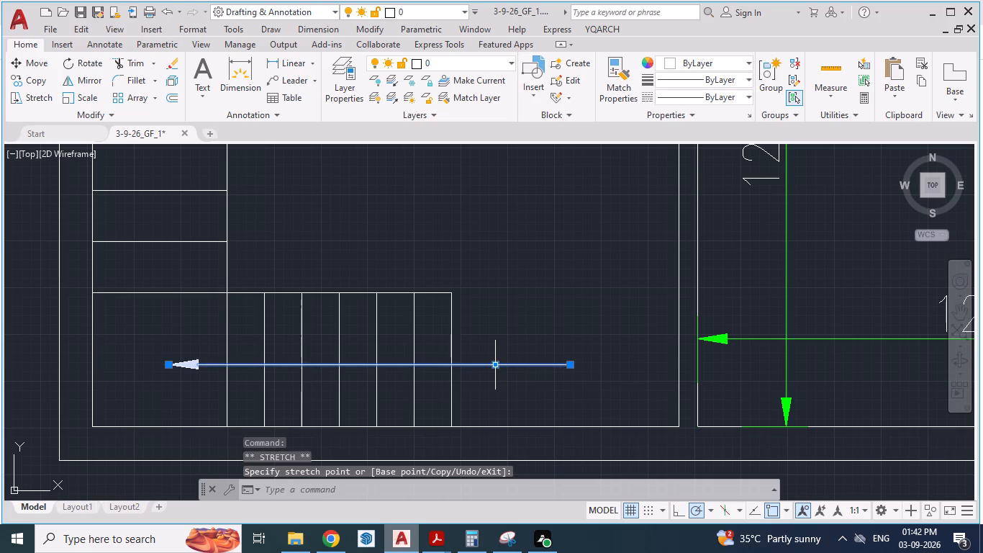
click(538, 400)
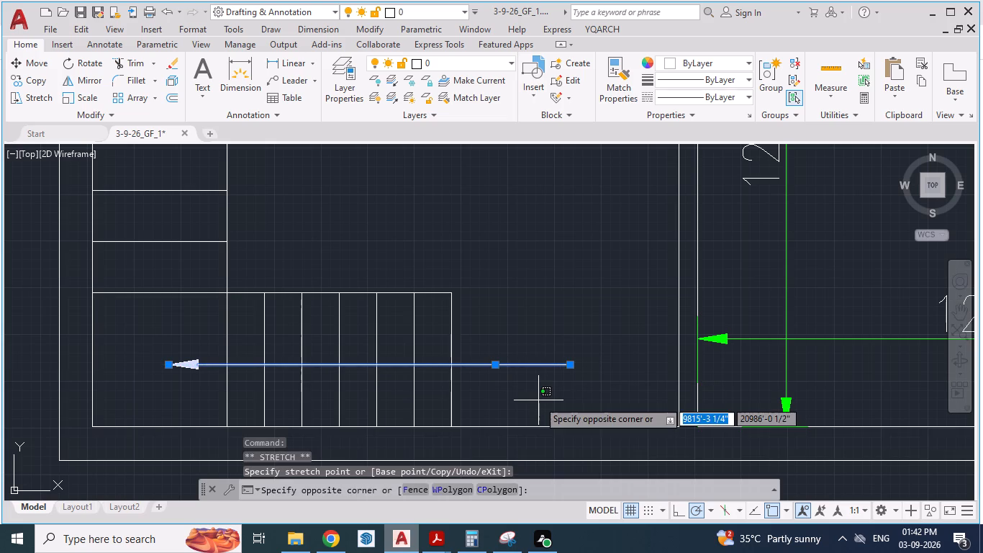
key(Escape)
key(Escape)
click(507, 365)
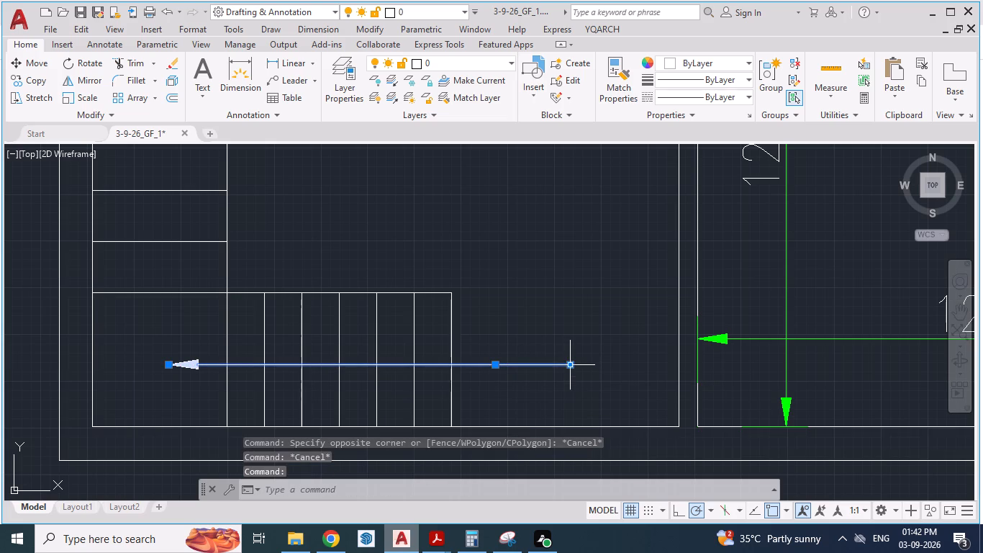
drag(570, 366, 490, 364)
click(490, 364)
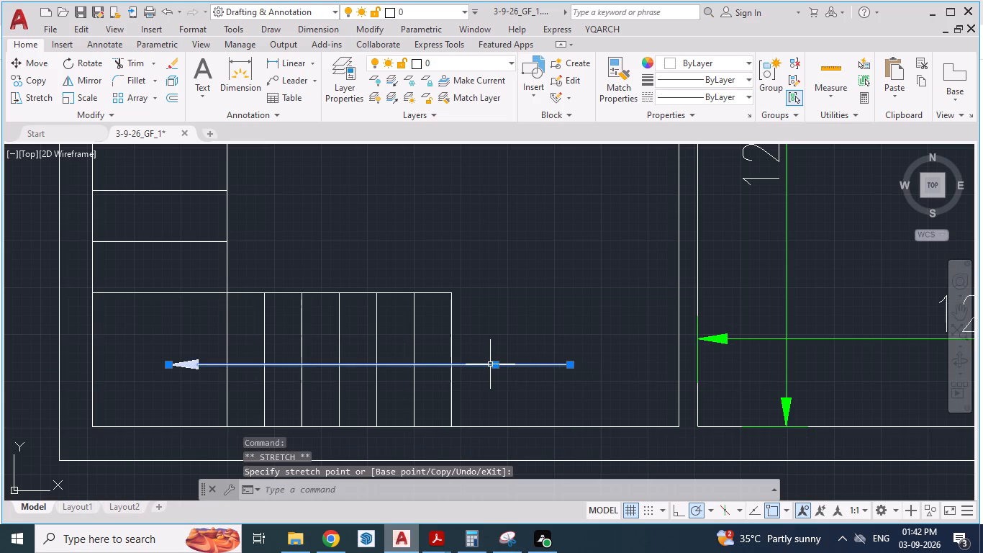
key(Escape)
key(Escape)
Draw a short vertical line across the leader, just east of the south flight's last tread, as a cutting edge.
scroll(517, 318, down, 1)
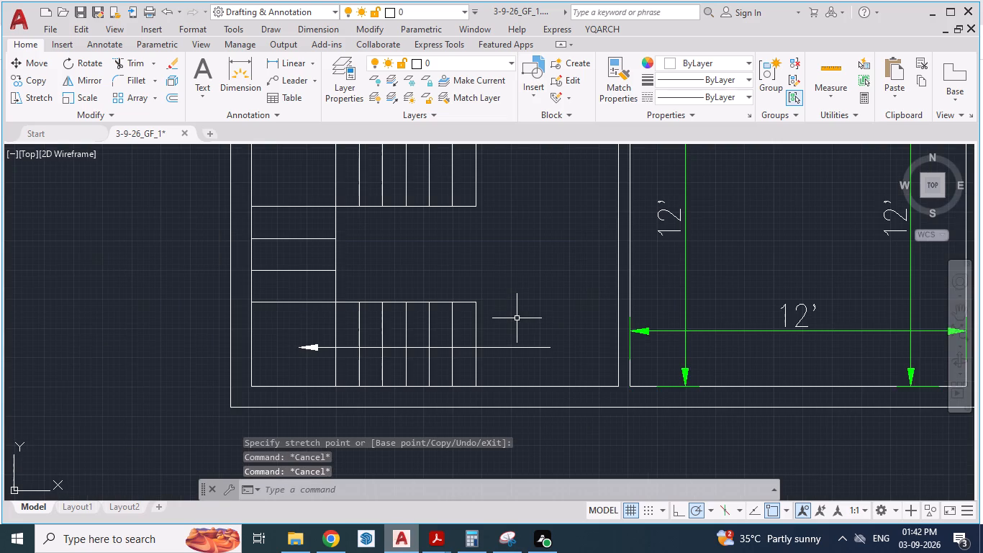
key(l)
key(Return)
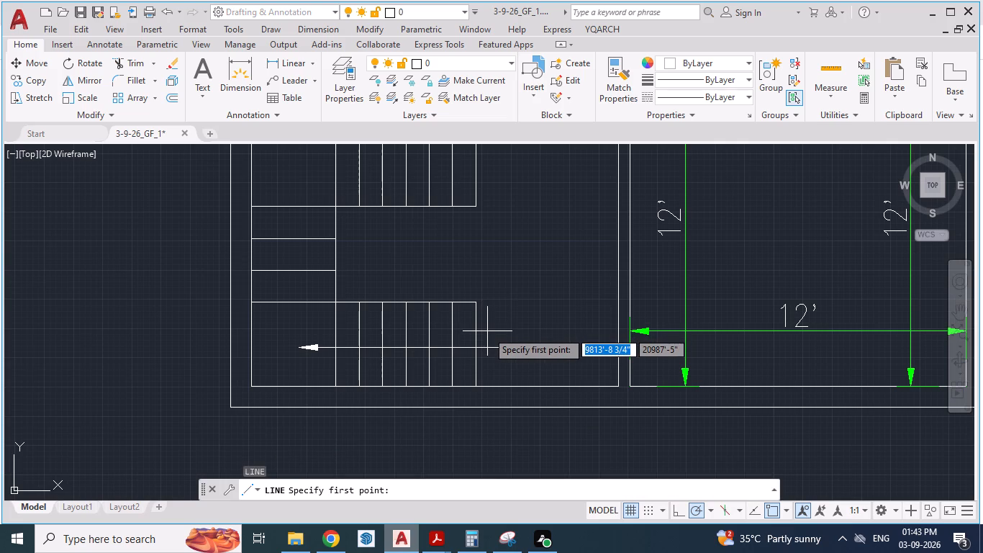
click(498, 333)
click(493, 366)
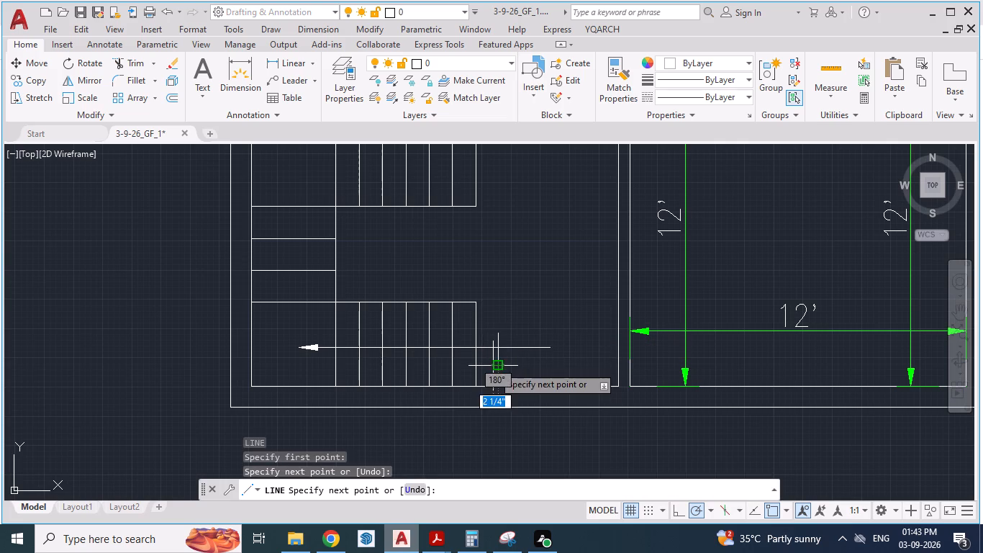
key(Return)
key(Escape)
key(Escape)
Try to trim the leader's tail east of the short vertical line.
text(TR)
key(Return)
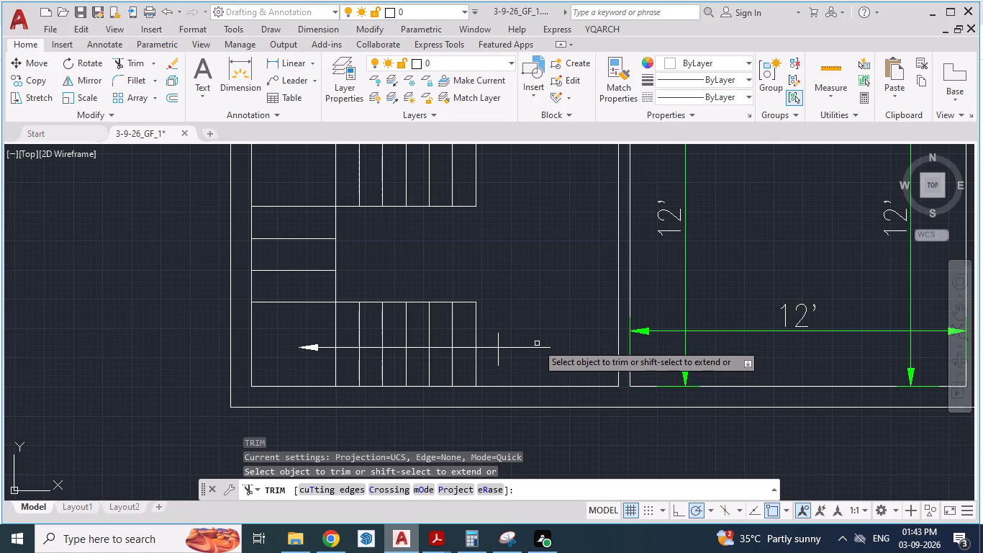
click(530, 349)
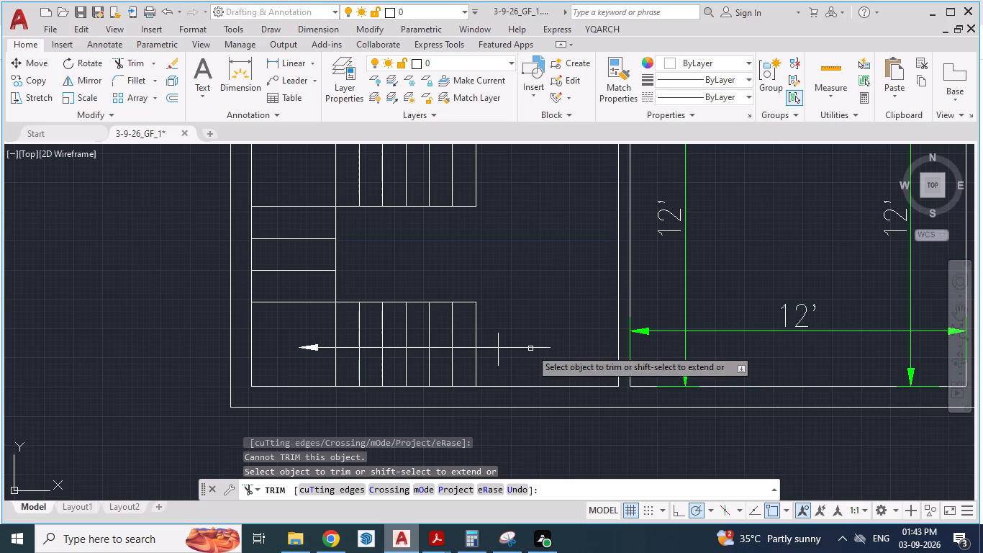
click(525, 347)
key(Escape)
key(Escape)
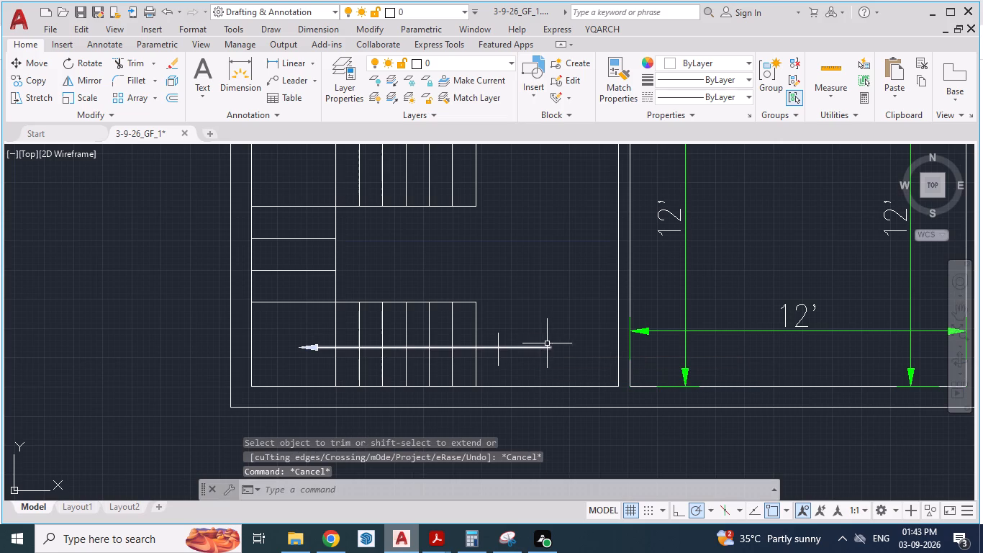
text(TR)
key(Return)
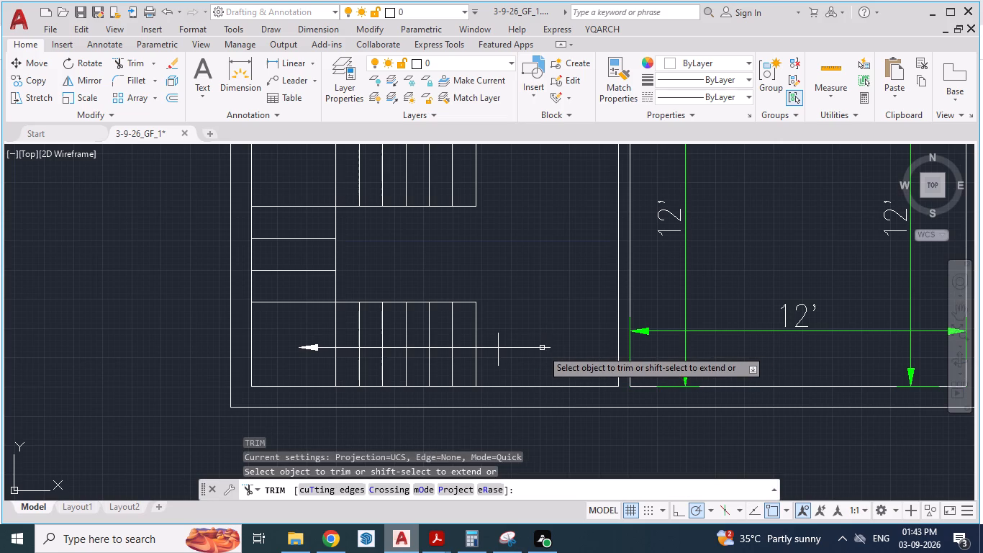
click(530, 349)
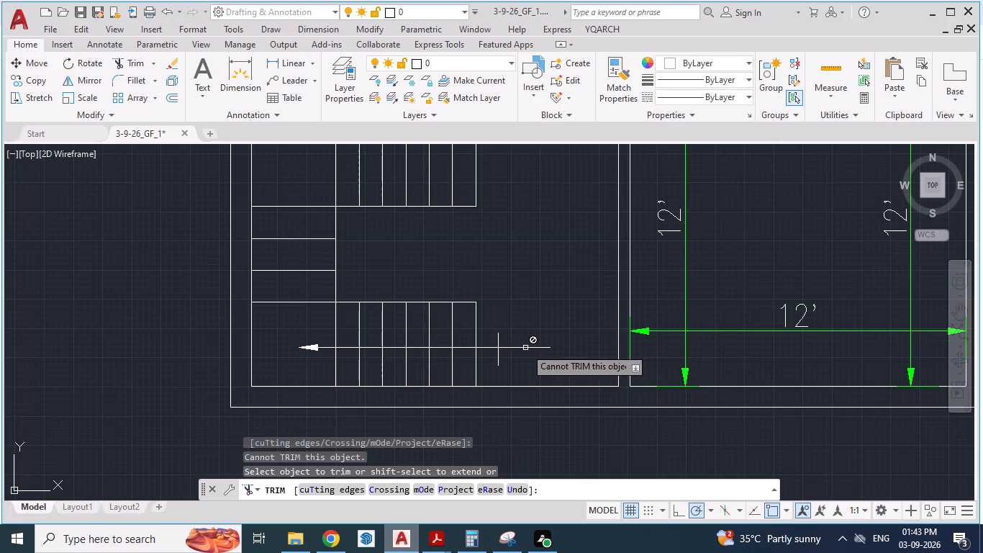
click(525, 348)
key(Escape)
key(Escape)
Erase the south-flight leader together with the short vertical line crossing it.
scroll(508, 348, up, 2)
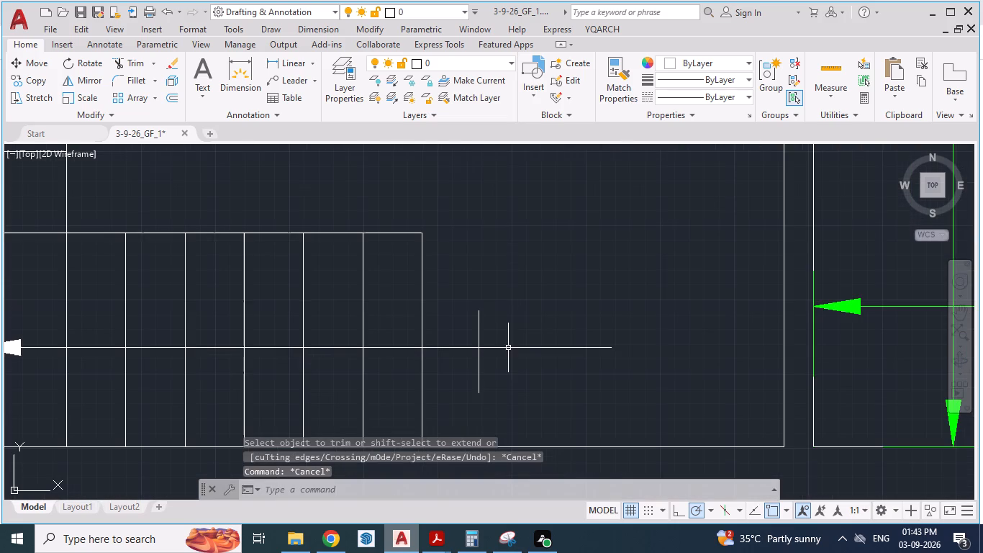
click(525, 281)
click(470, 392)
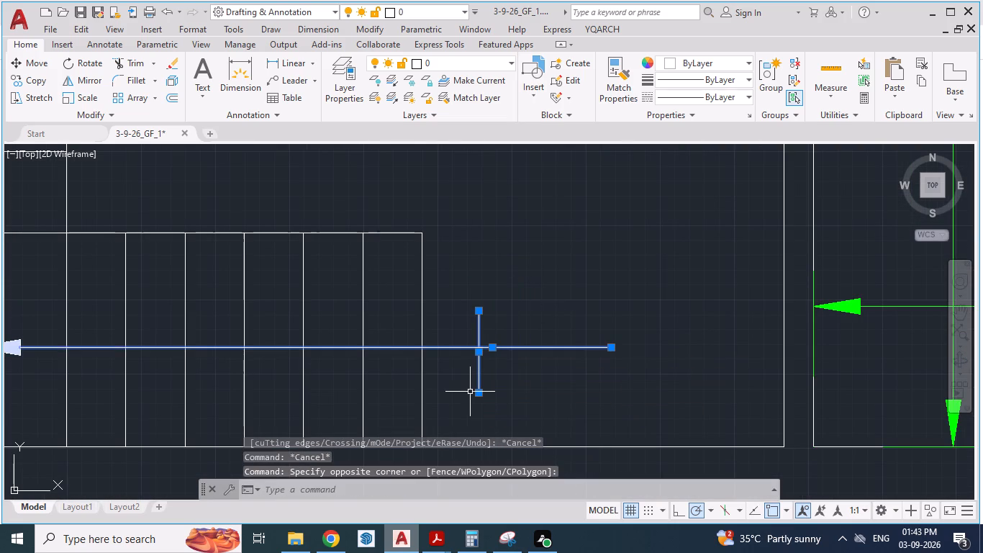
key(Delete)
Draw a straight horizontal leader without text through the south flight, arrowhead on the west landing and tail just past the last tread.
scroll(469, 391, down, 2)
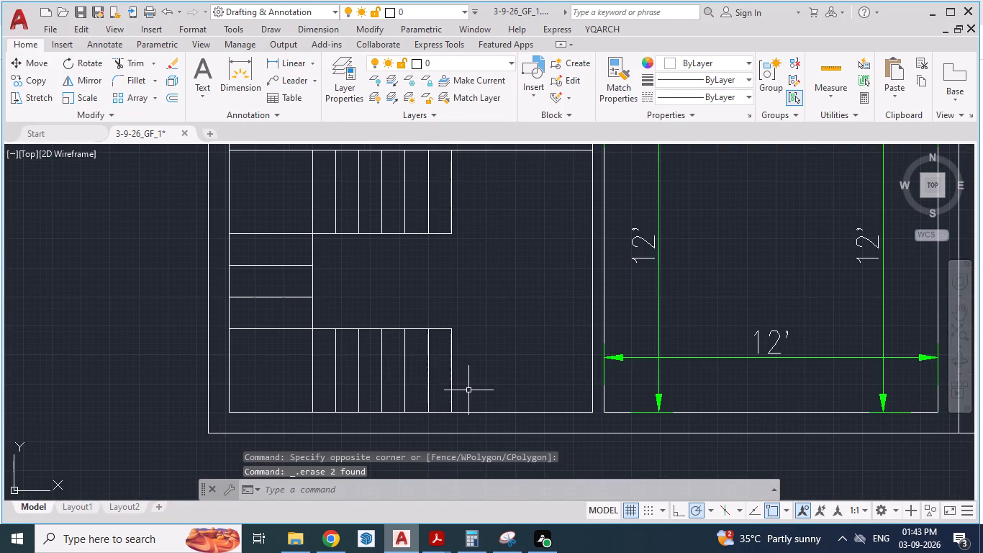
text(LE)
key(Return)
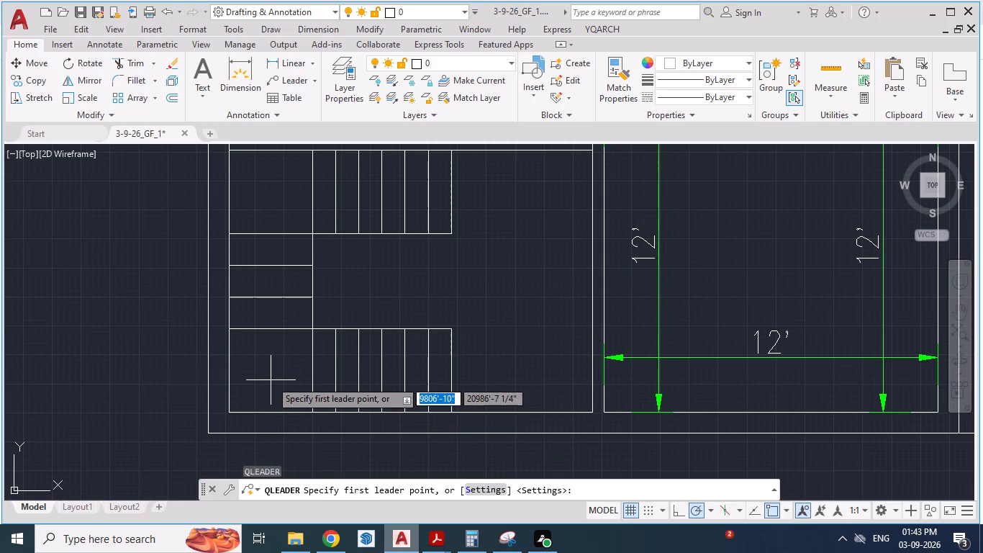
key(alt+Tab)
key(alt+Tab)
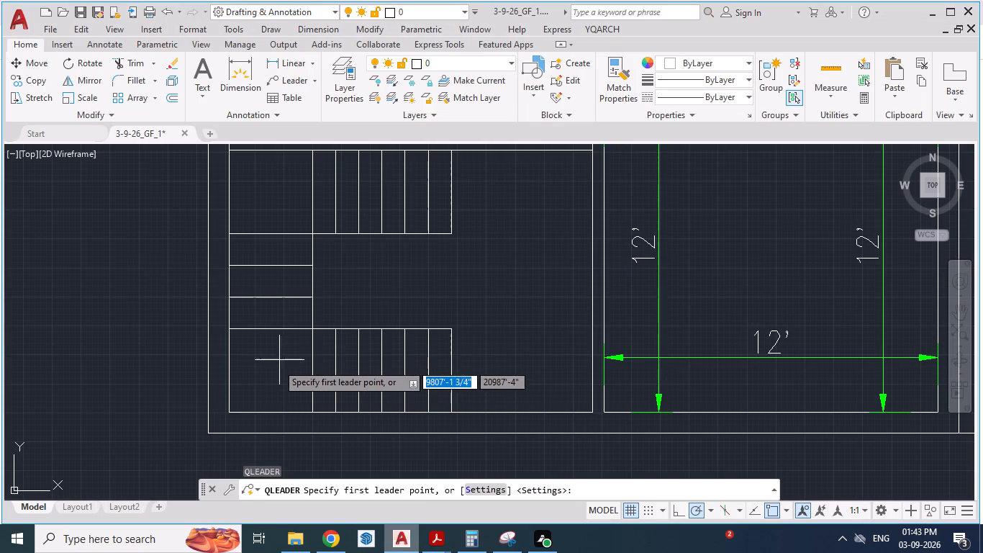
drag(269, 370, 376, 372)
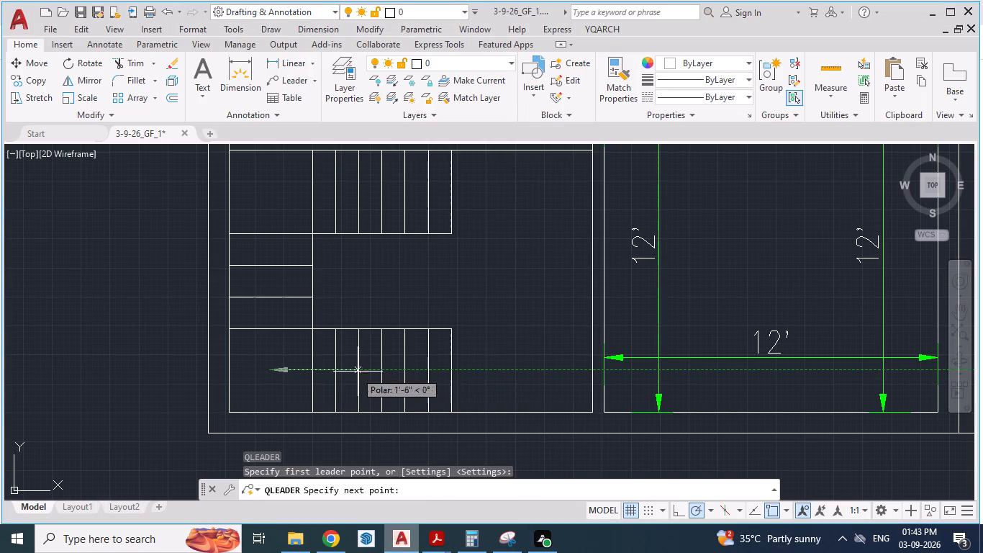
drag(376, 372, 466, 372)
click(466, 372)
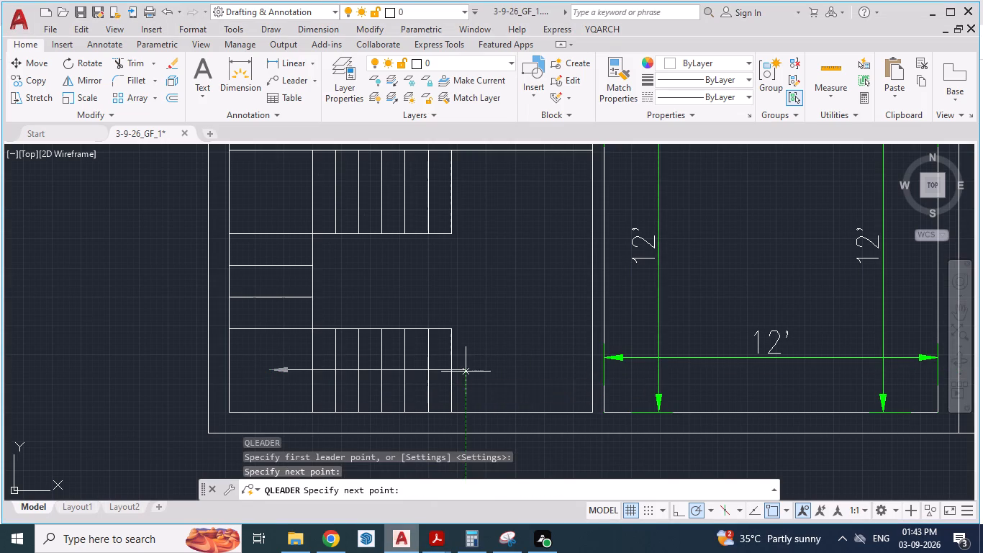
key(Return)
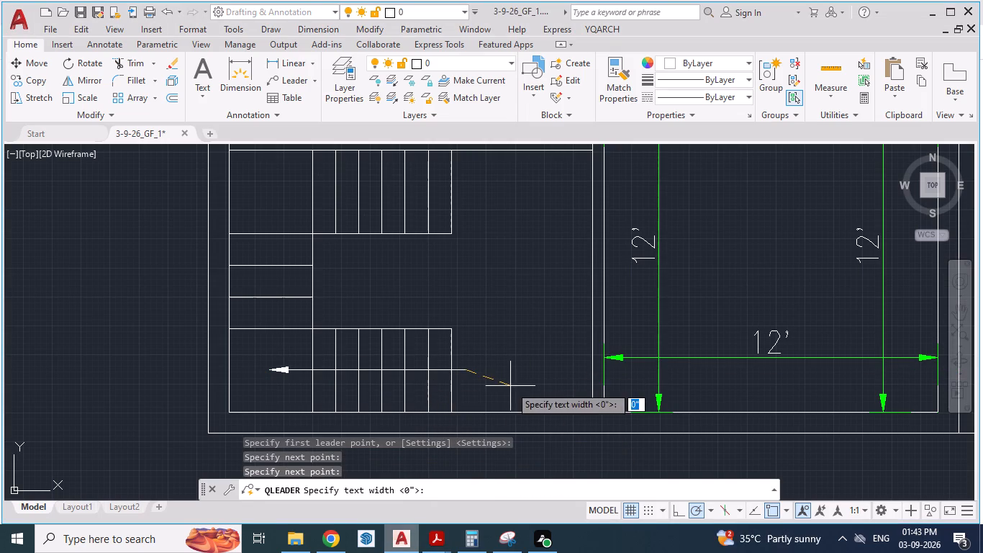
key(Escape)
key(alt+Tab)
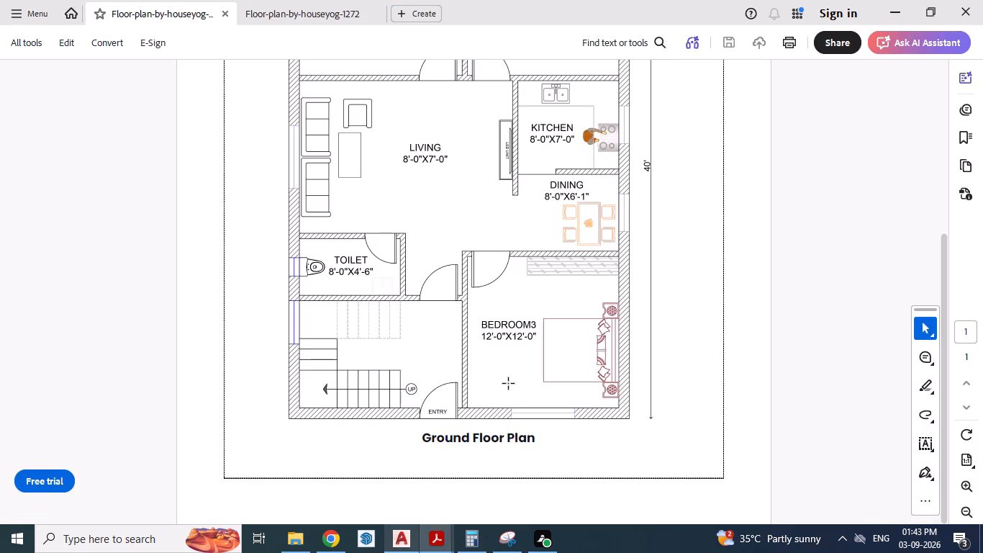
key(alt+Tab)
scroll(475, 385, up, 1)
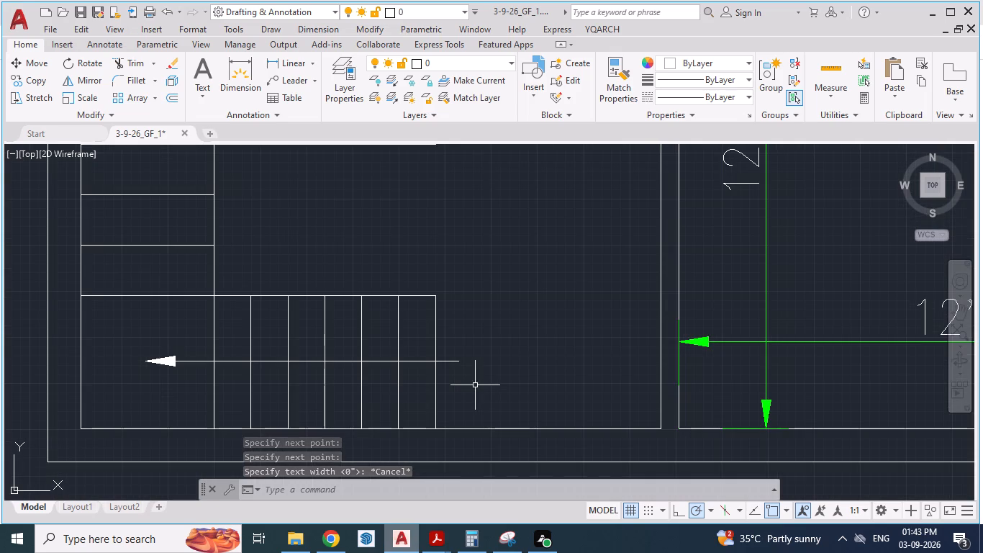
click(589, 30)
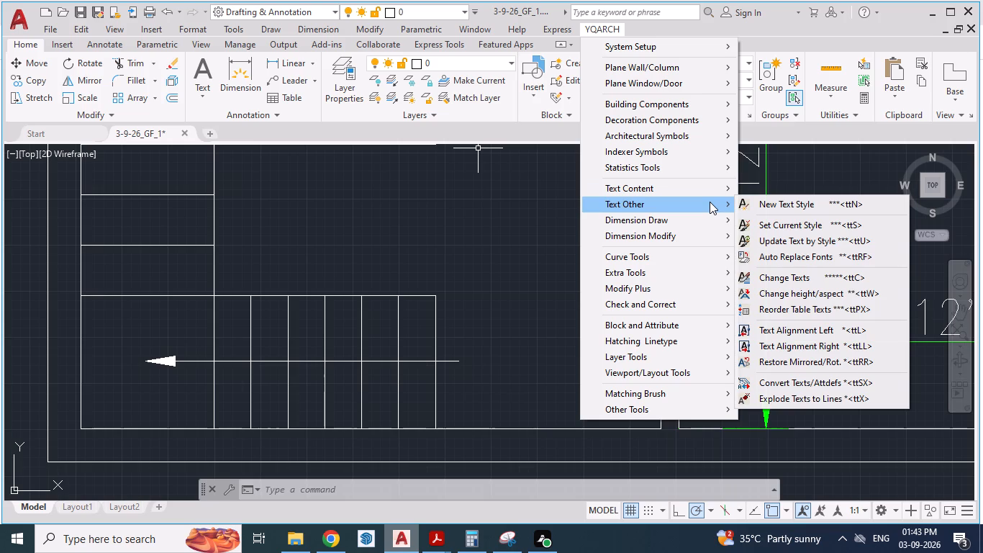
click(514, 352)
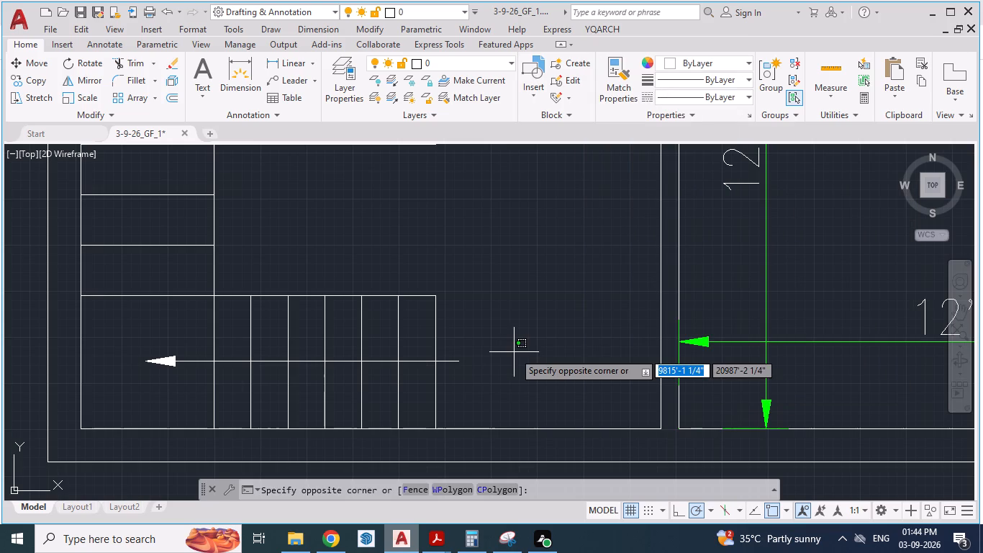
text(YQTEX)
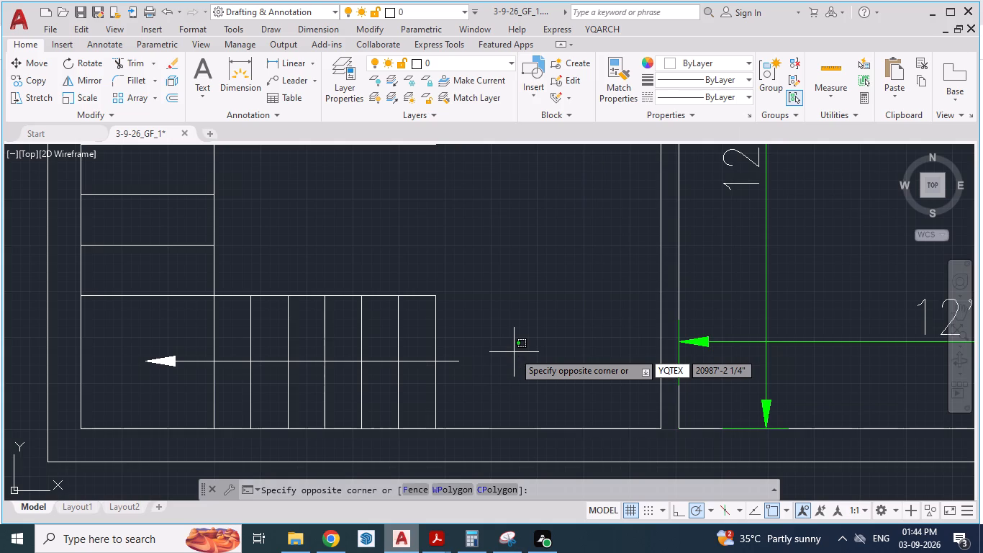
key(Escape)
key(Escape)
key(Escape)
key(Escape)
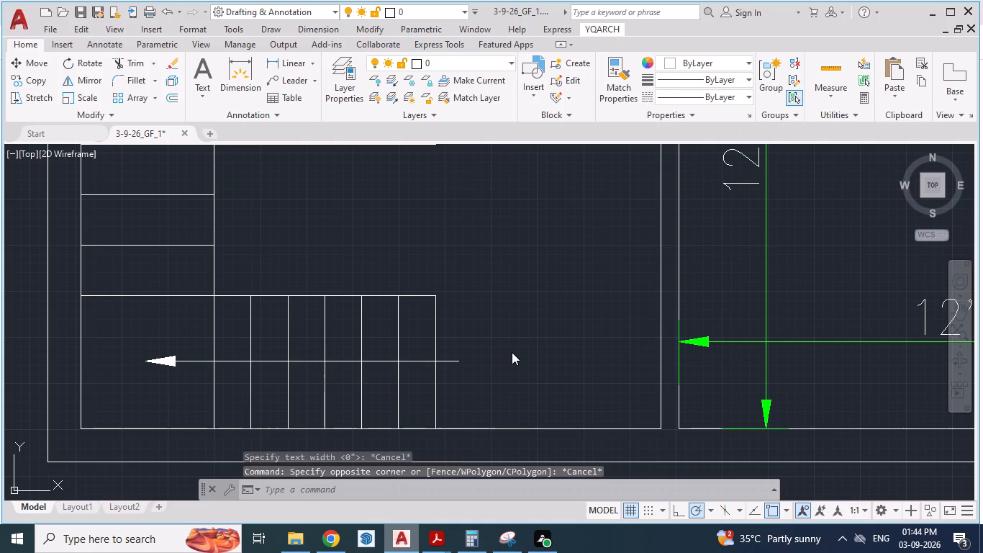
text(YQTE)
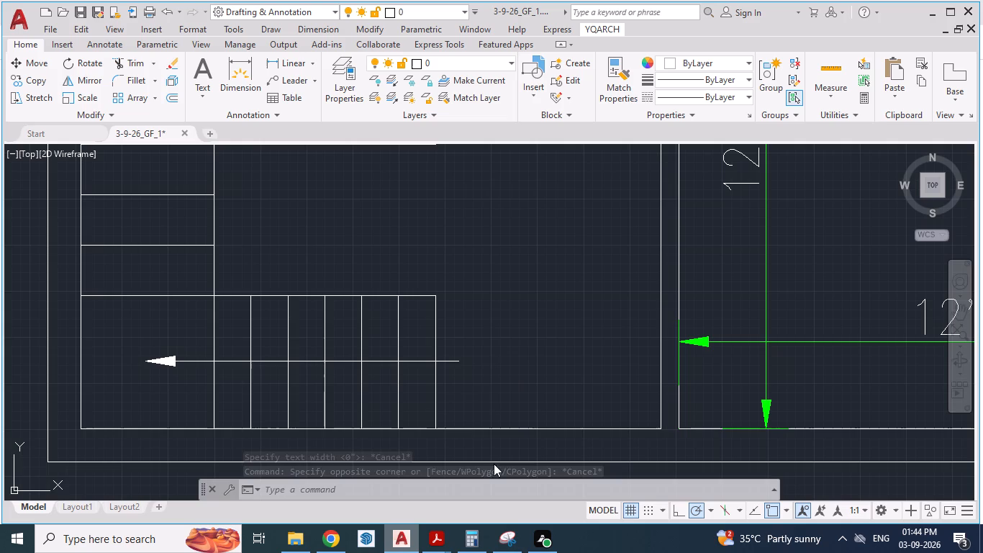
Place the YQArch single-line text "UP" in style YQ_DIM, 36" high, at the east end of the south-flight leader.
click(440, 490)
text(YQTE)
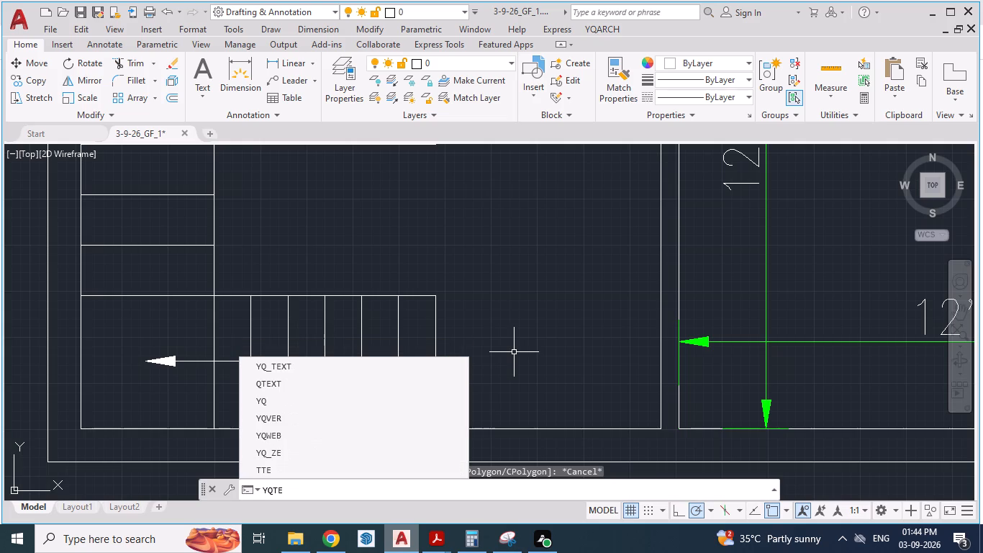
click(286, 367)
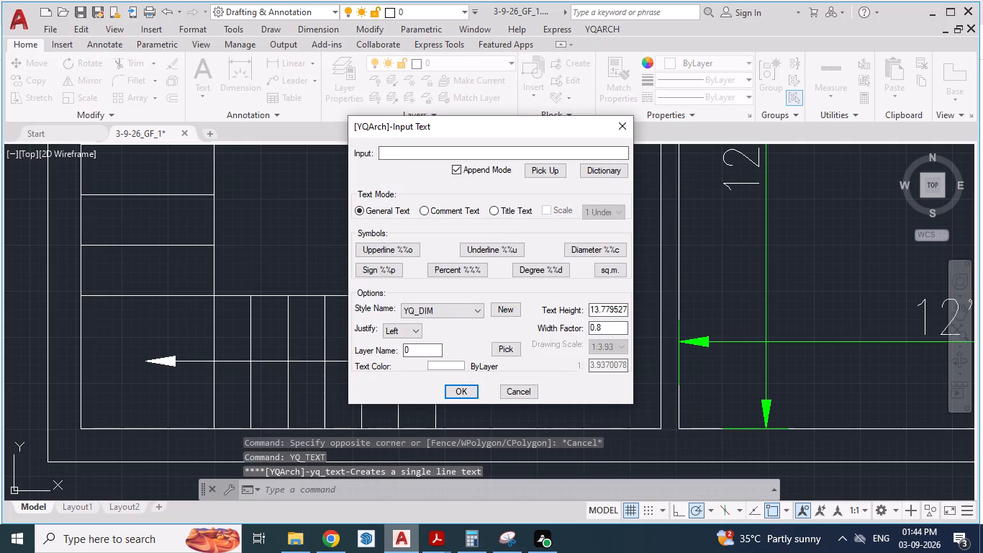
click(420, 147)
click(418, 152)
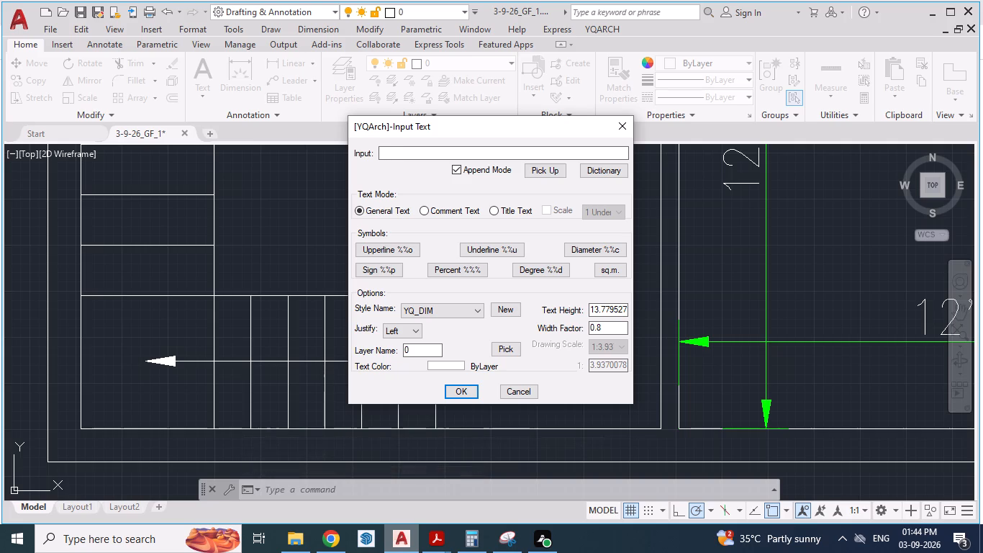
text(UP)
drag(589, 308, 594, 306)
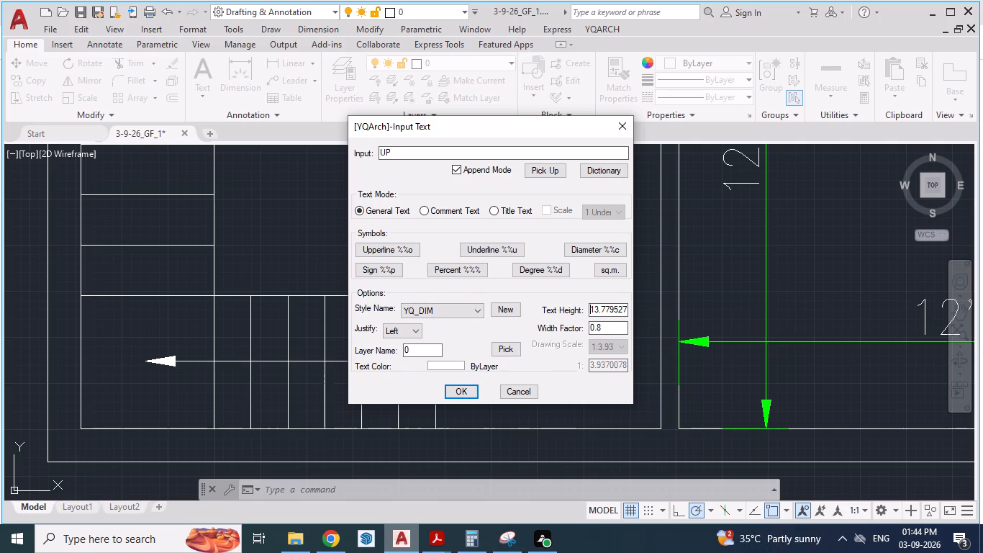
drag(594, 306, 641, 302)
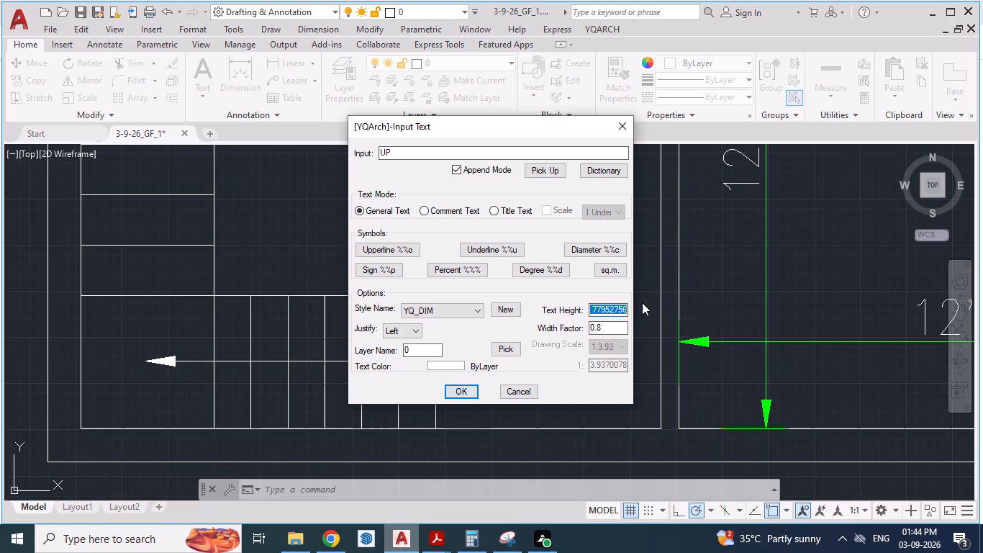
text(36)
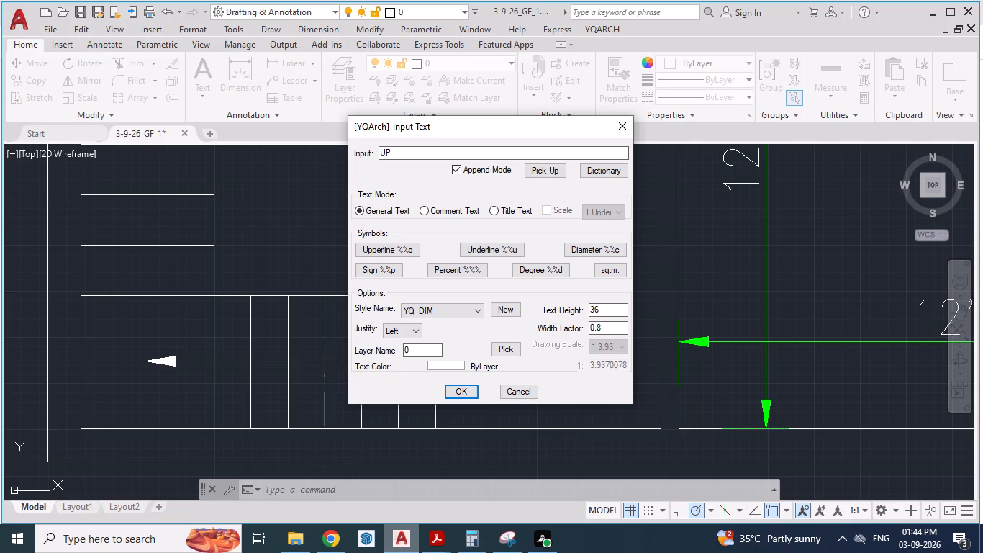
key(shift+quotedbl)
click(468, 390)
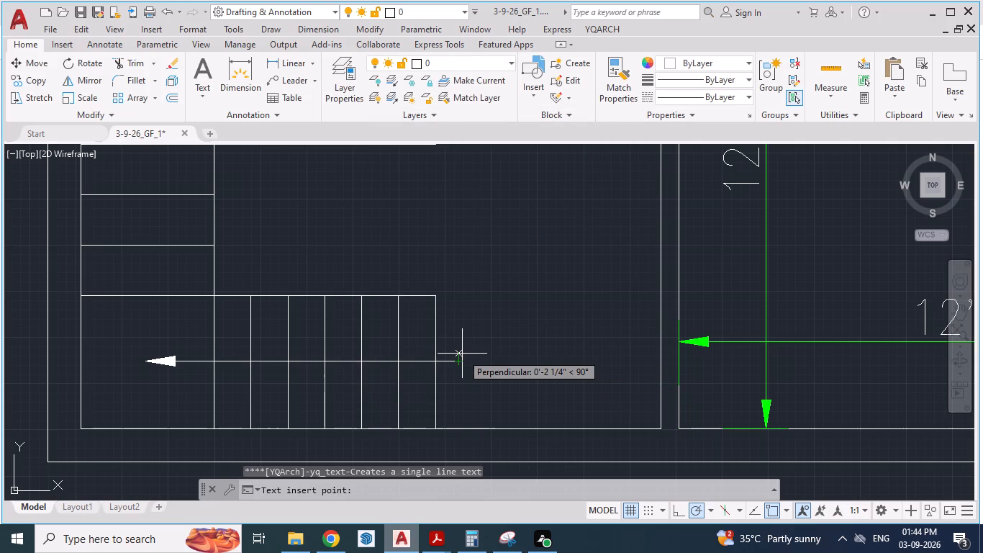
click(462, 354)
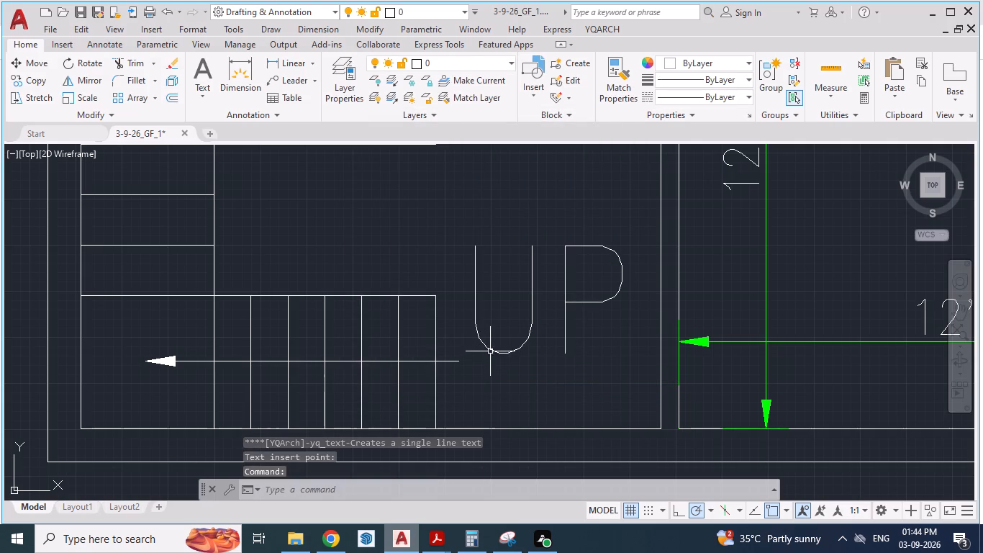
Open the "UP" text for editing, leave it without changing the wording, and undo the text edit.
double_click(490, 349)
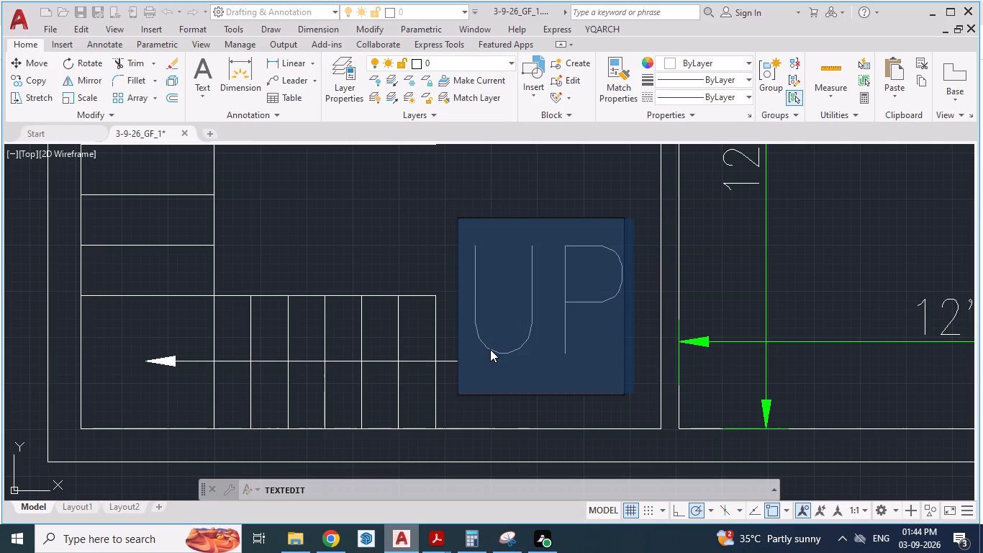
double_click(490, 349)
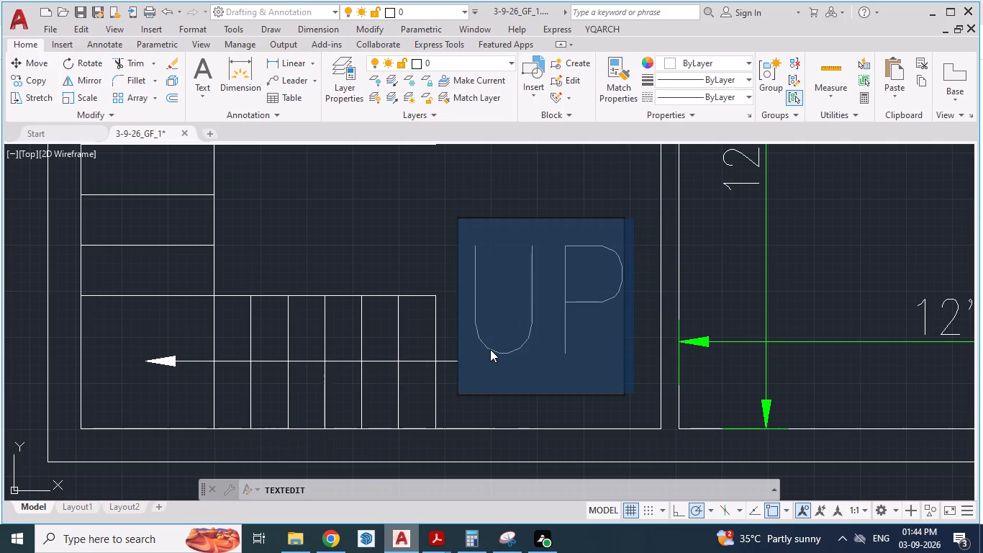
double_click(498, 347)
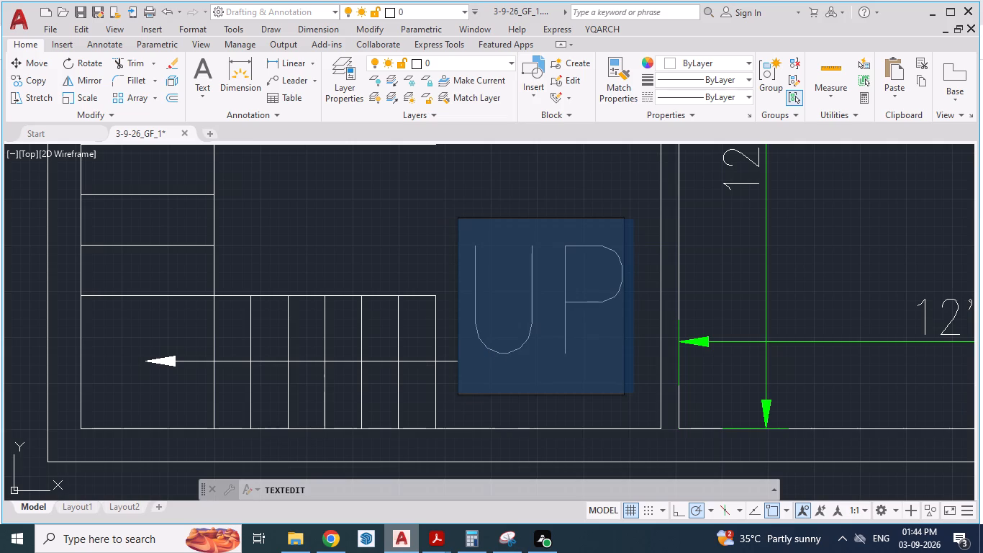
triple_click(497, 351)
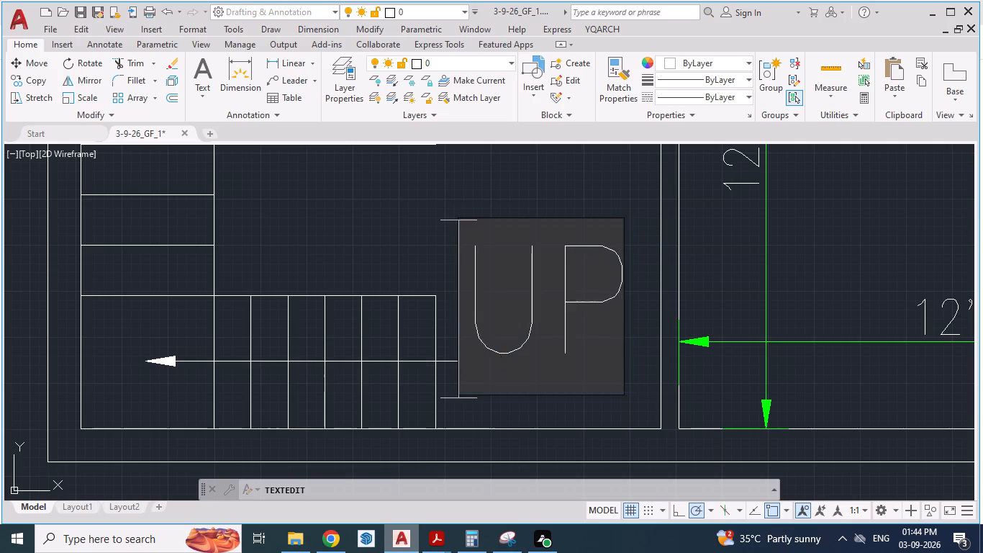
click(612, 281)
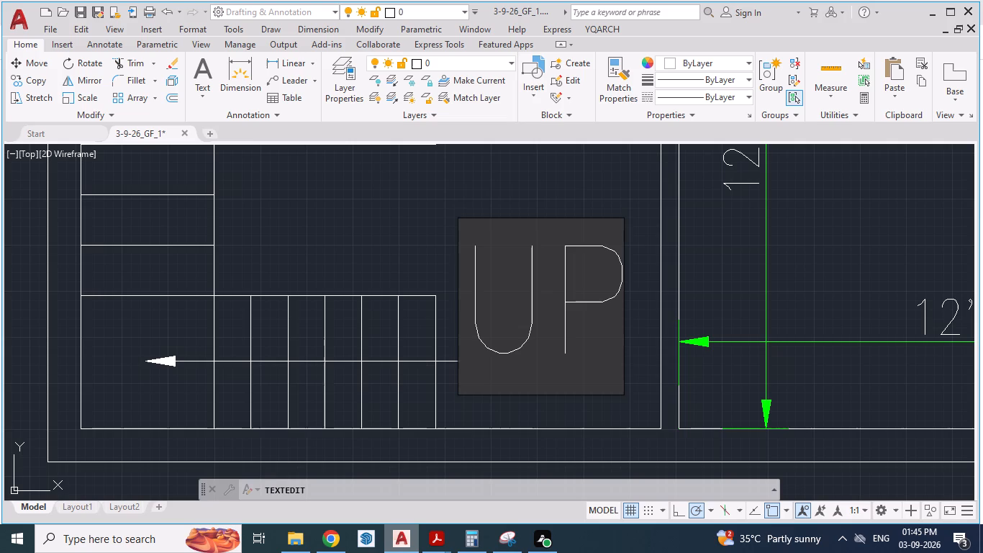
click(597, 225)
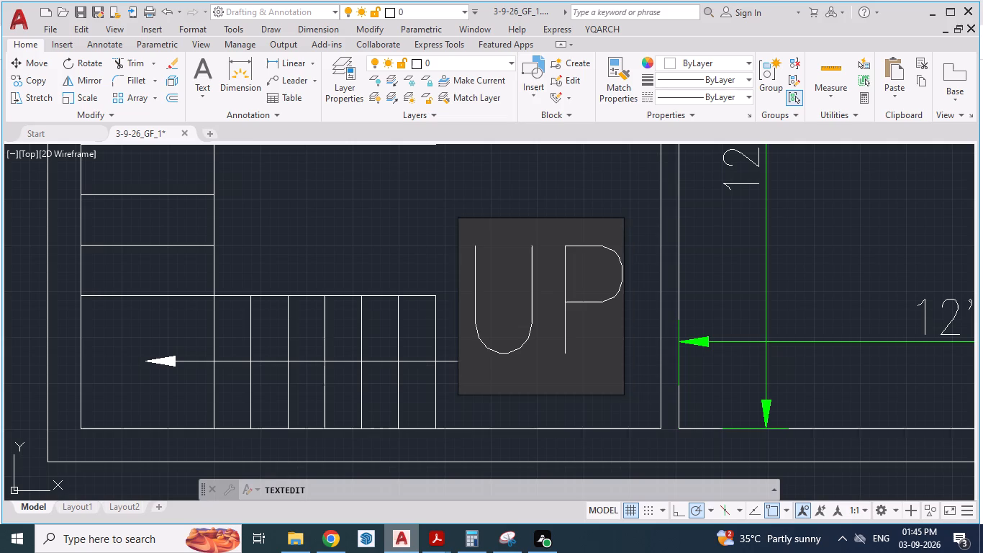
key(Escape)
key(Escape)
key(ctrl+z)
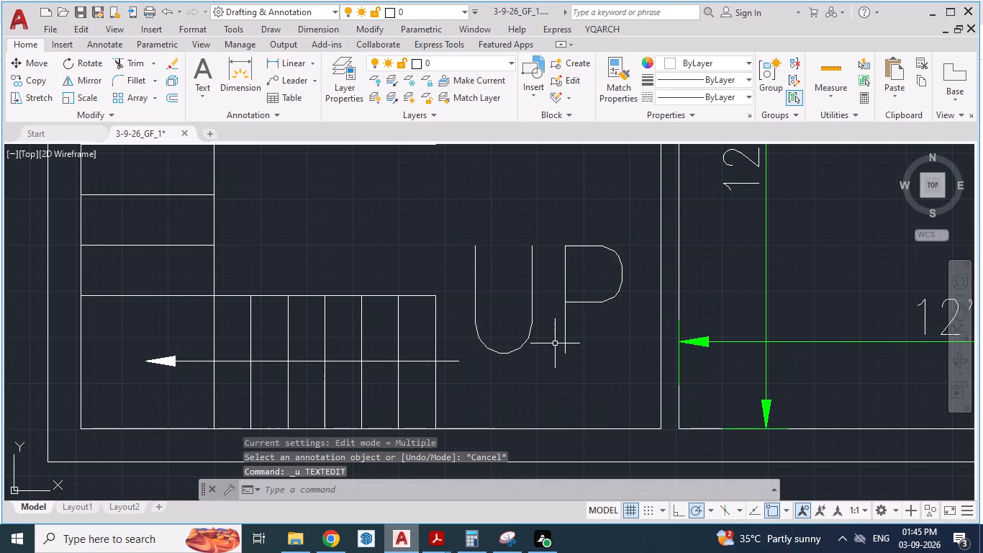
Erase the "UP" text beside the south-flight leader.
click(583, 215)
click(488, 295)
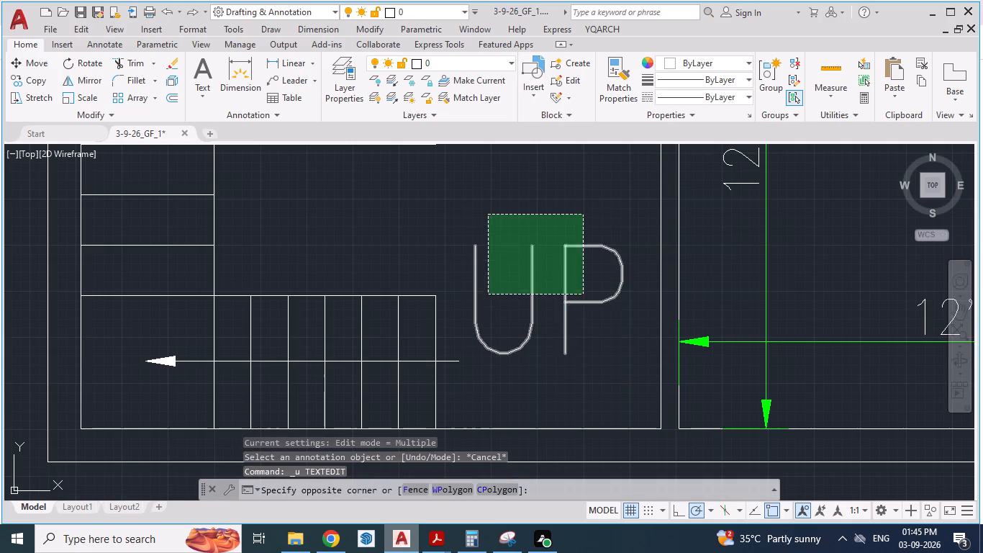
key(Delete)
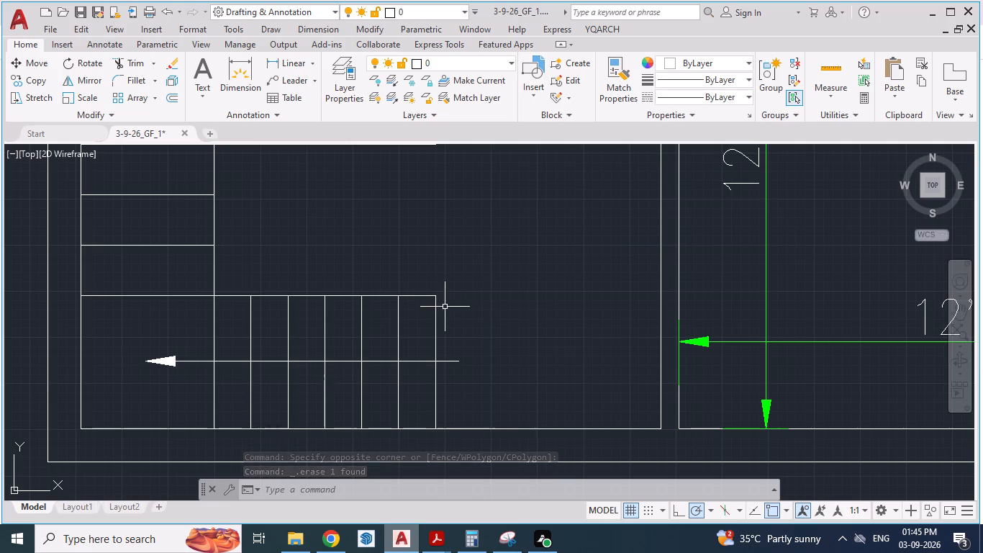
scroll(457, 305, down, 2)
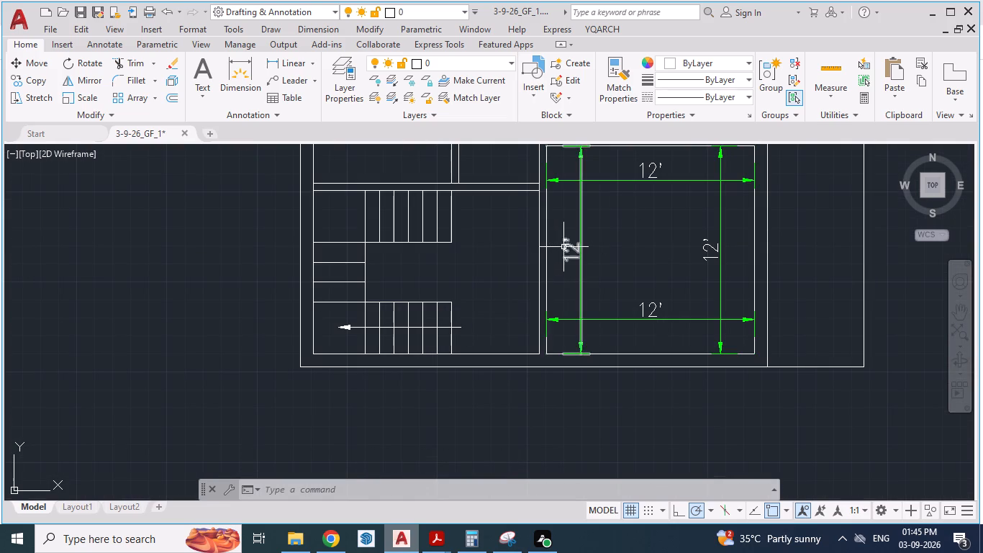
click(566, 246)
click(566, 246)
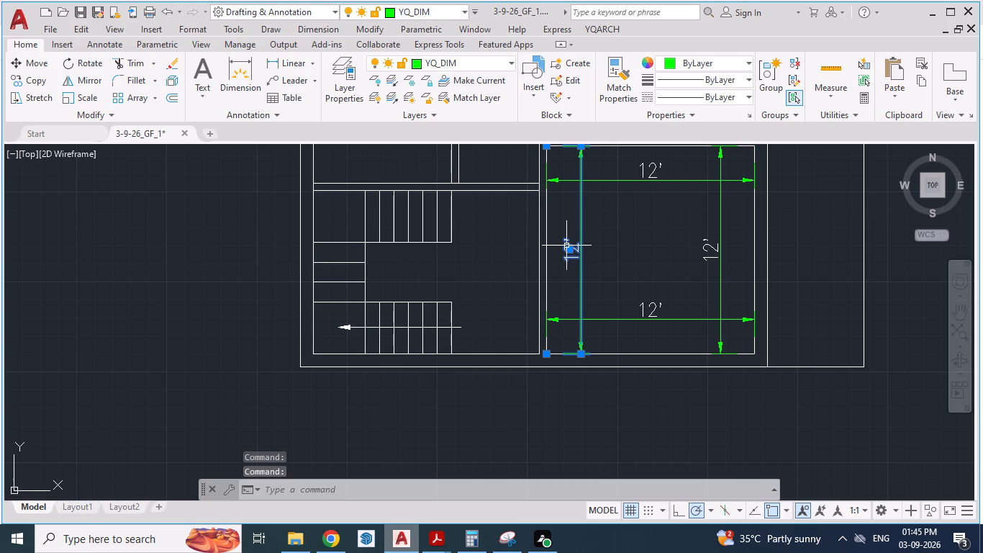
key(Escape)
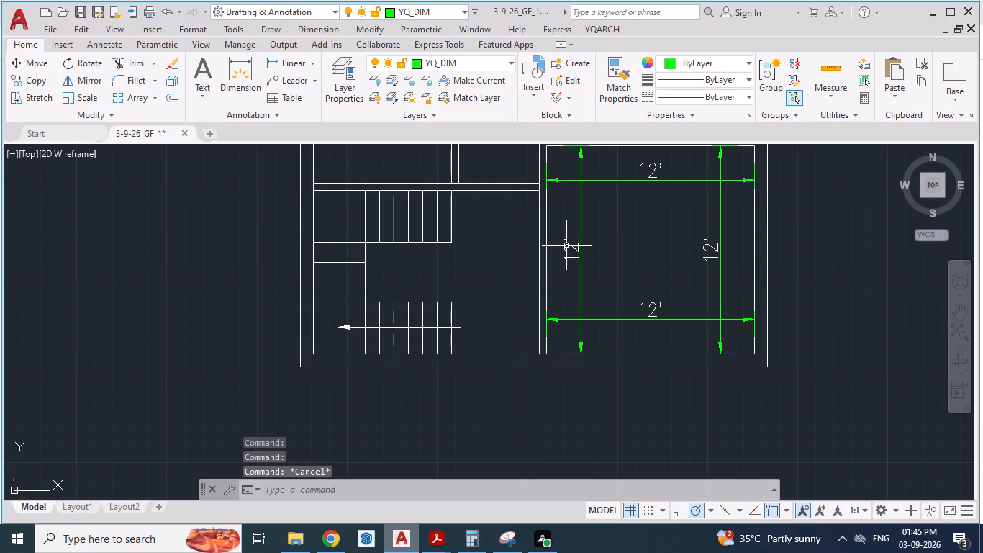
Switch to the reference ground floor plan PDF in Adobe Acrobat.
scroll(528, 280, down, 2)
scroll(517, 300, up, 2)
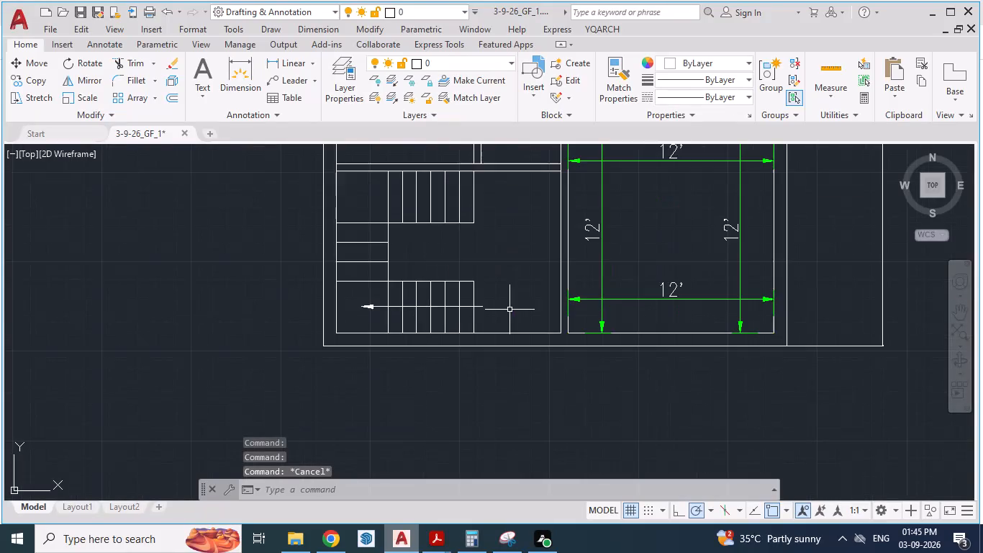
scroll(509, 312, down, 3)
click(443, 539)
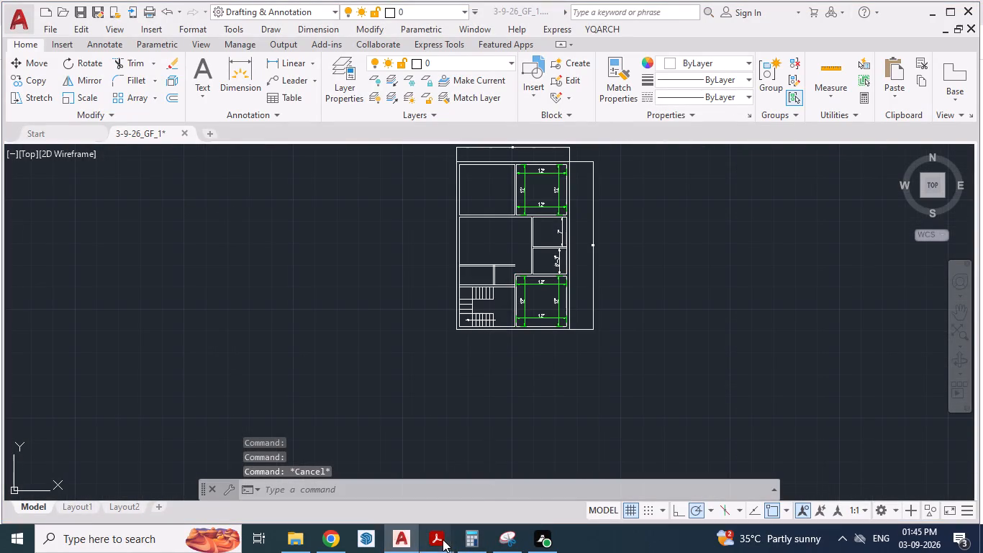
click(383, 473)
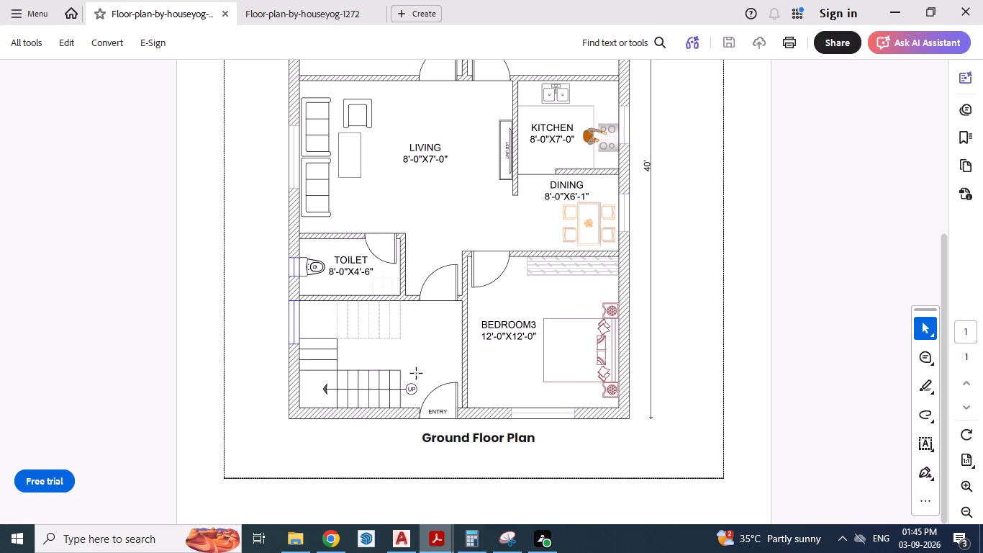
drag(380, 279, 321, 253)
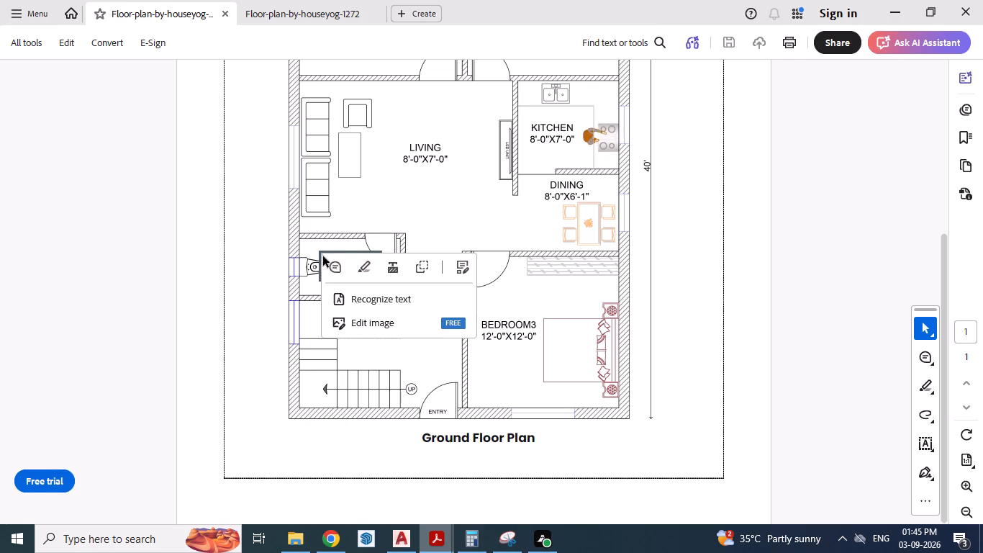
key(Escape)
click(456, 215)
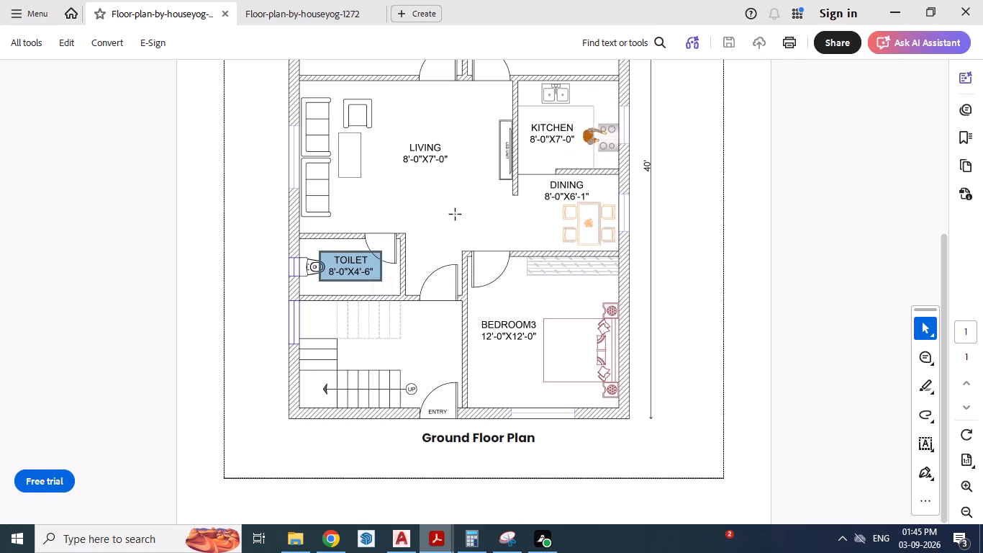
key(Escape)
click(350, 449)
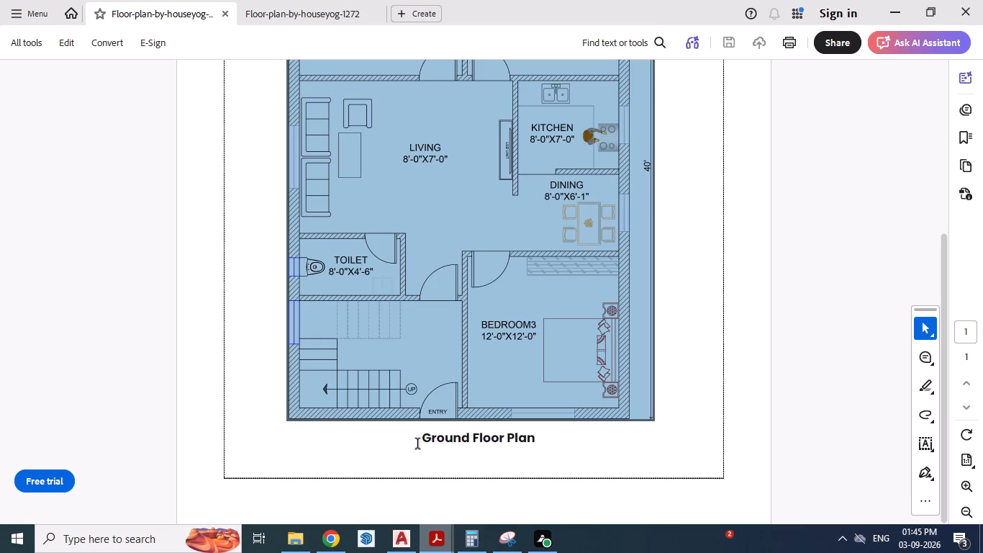
Copy the "Ground Floor Plan" title from the PDF and paste it into the AutoCAD drawing just below the plan.
drag(422, 444, 541, 442)
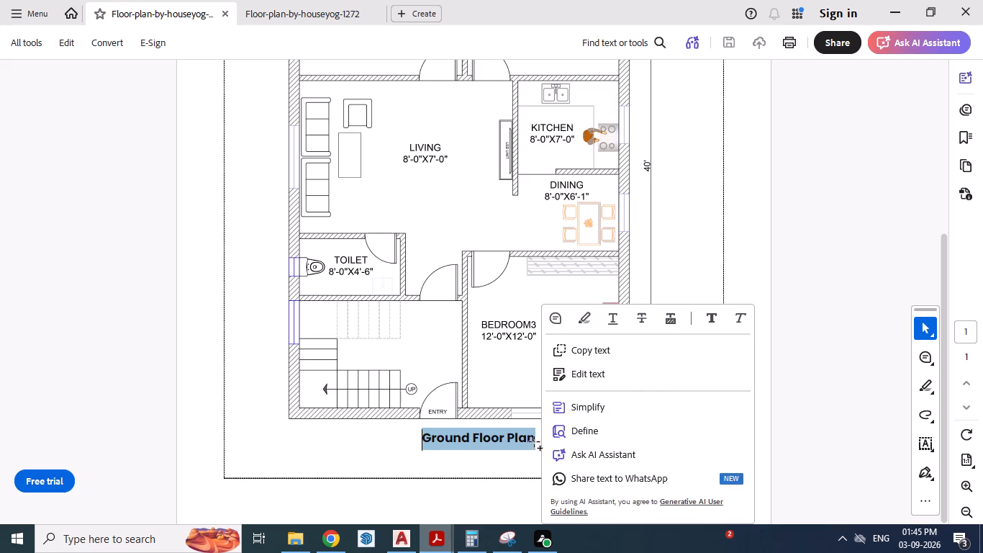
key(ctrl+c)
click(406, 539)
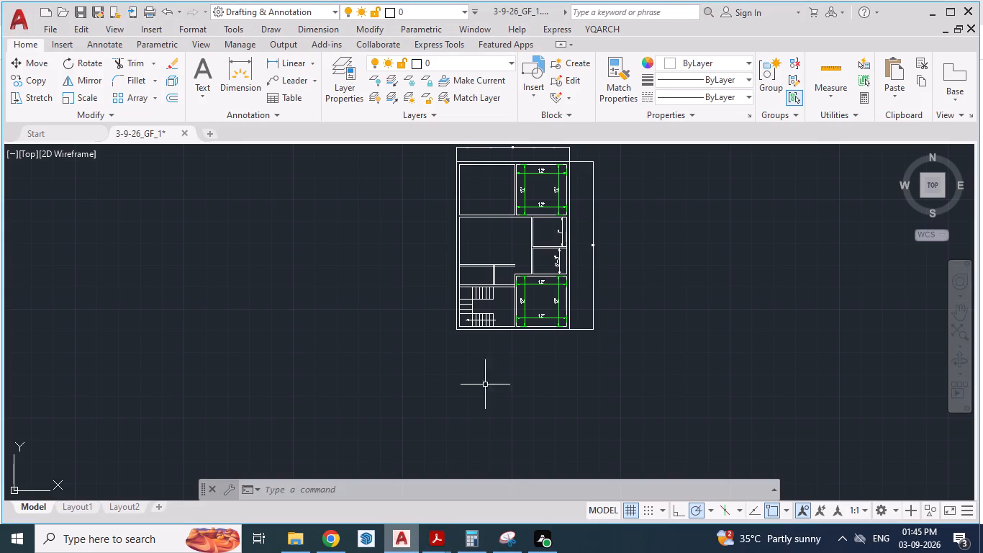
key(ctrl+v)
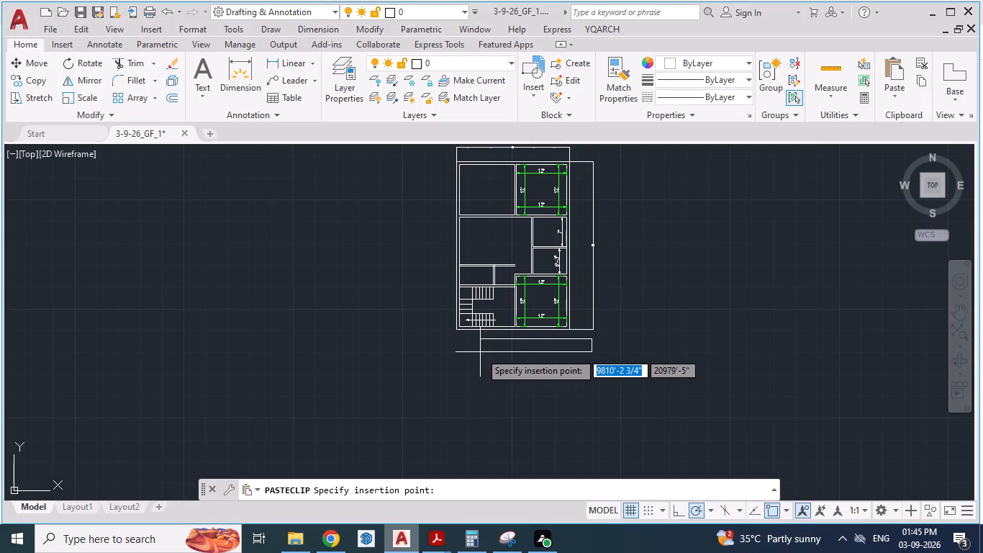
click(471, 346)
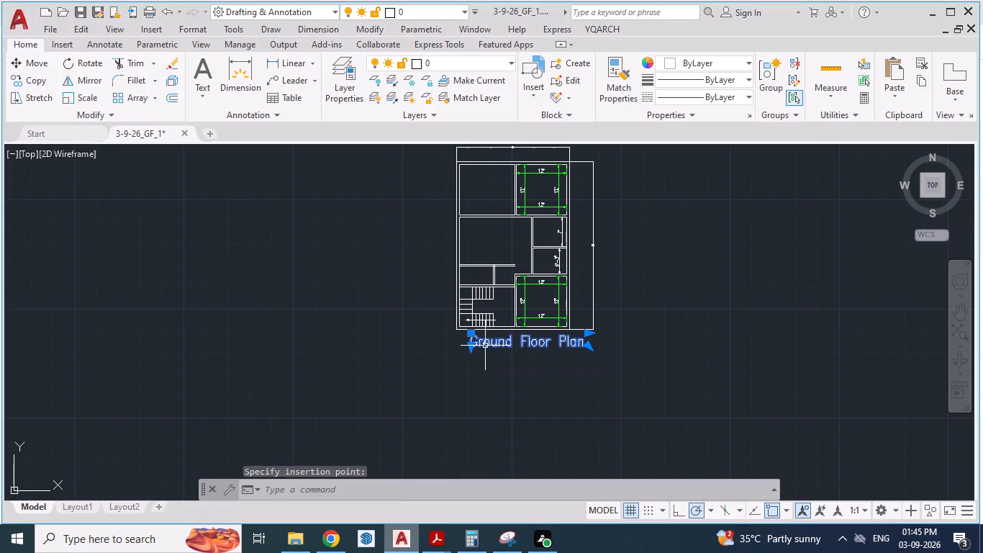
Paste a copy of the title at the east end of the south-flight leader and change its wording to "UP".
key(ctrl+c)
scroll(485, 377, up, 2)
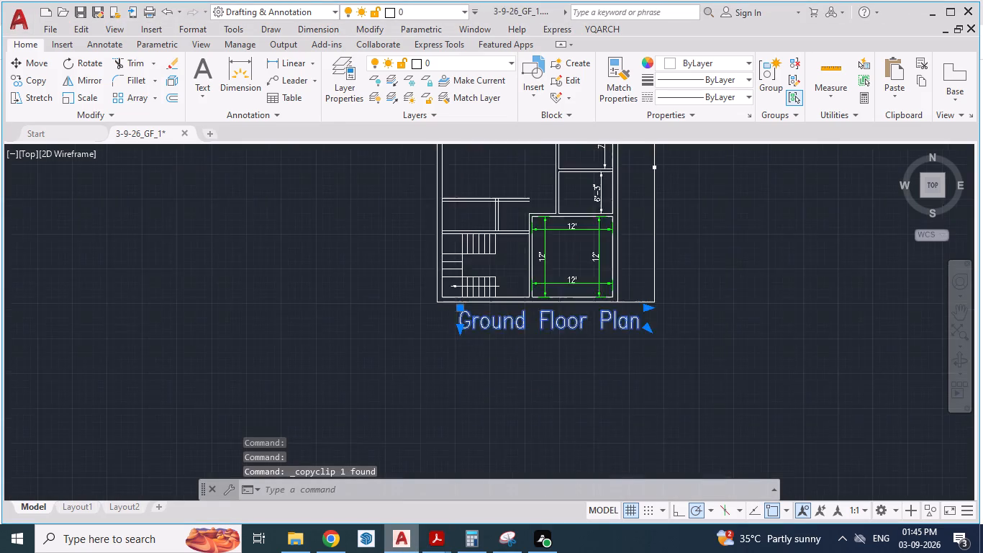
key(ctrl+v)
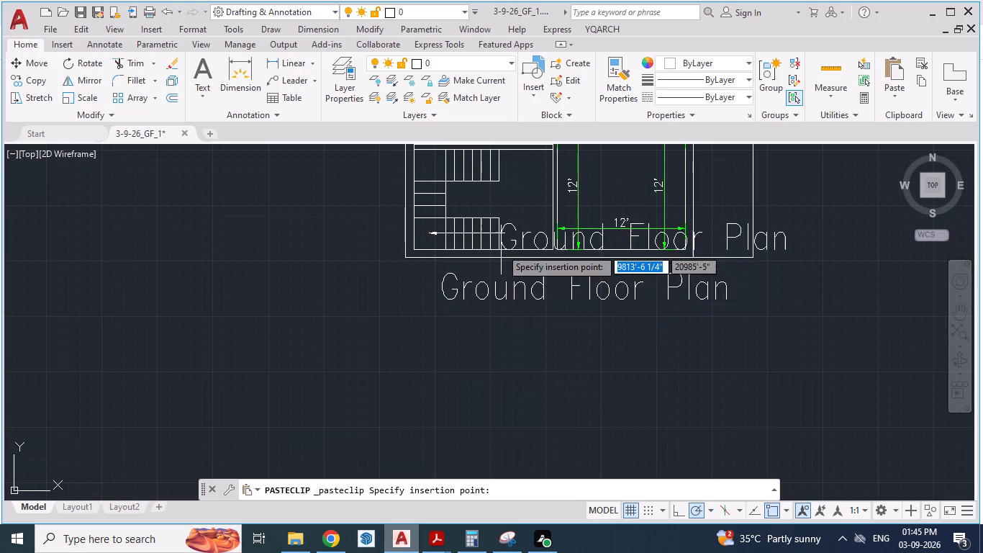
click(508, 236)
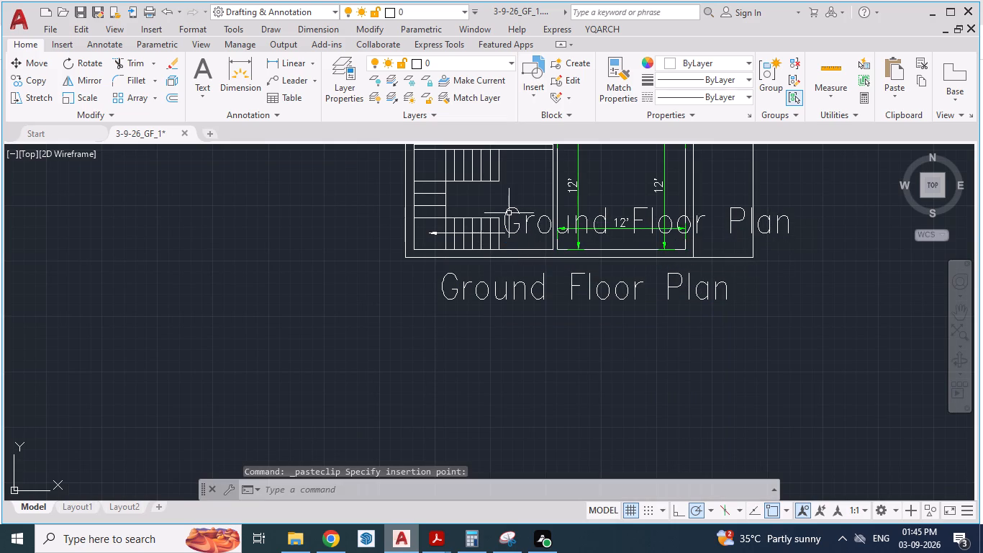
triple_click(507, 212)
double_click(507, 212)
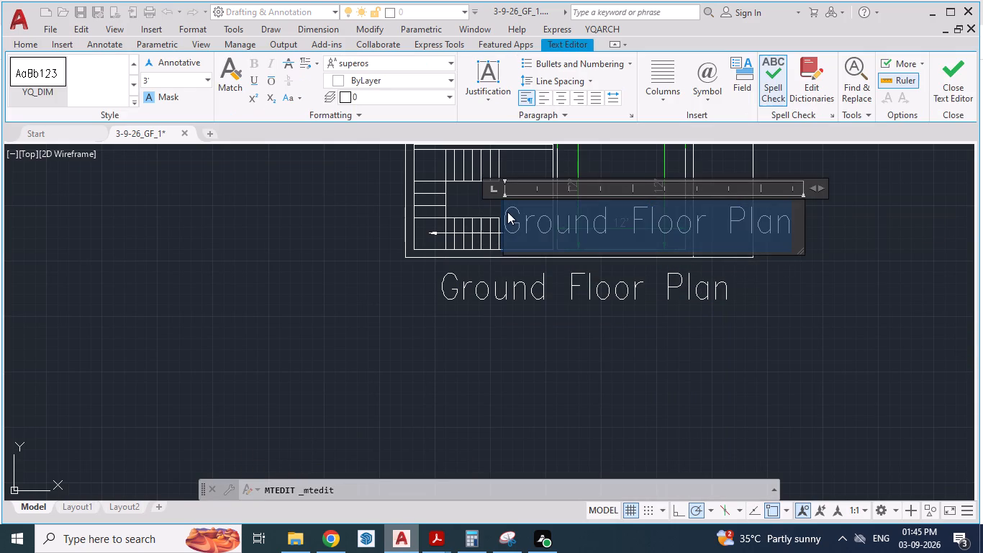
drag(796, 220, 445, 216)
text(UP)
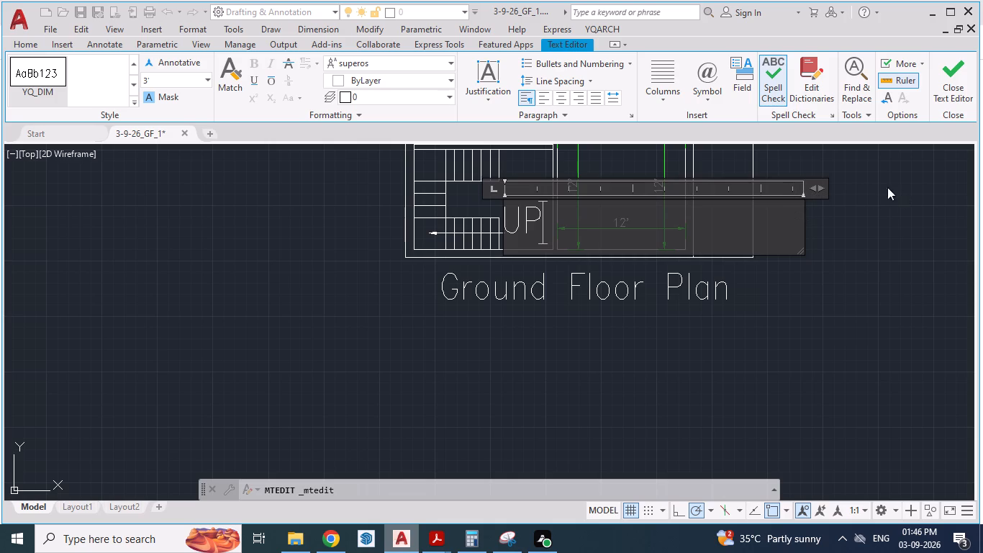
Narrow the "UP" text frame to fit the word and centre the text in it.
drag(819, 191, 570, 202)
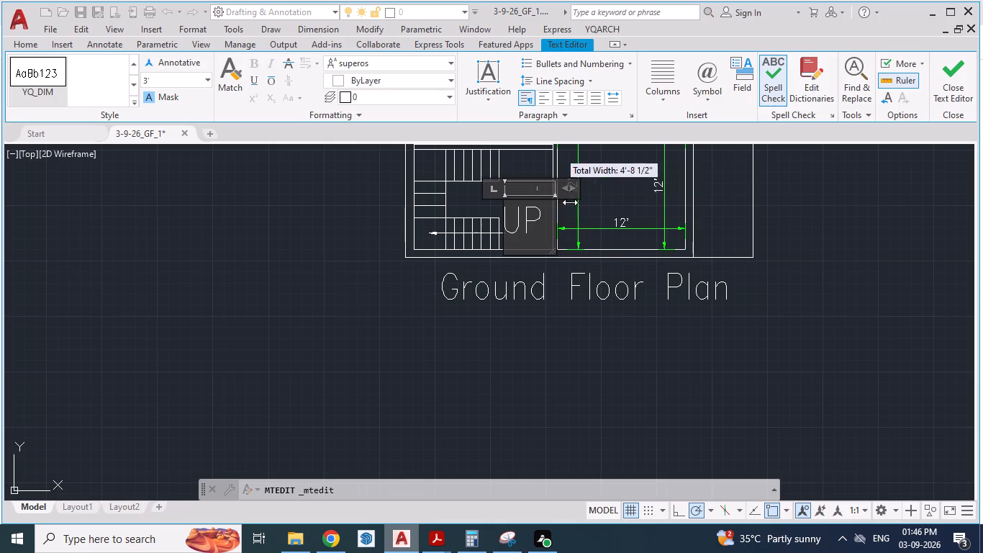
drag(570, 202, 562, 203)
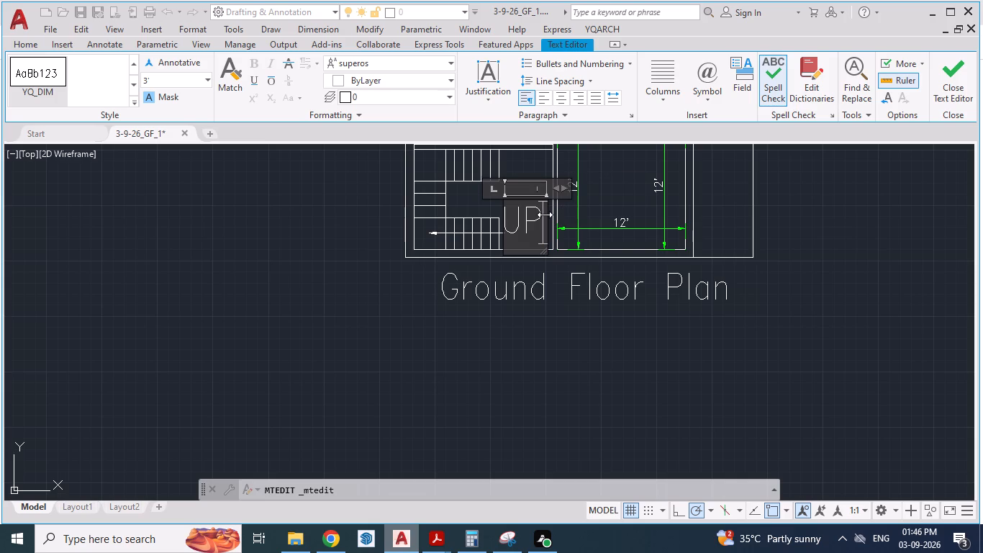
drag(538, 215, 502, 212)
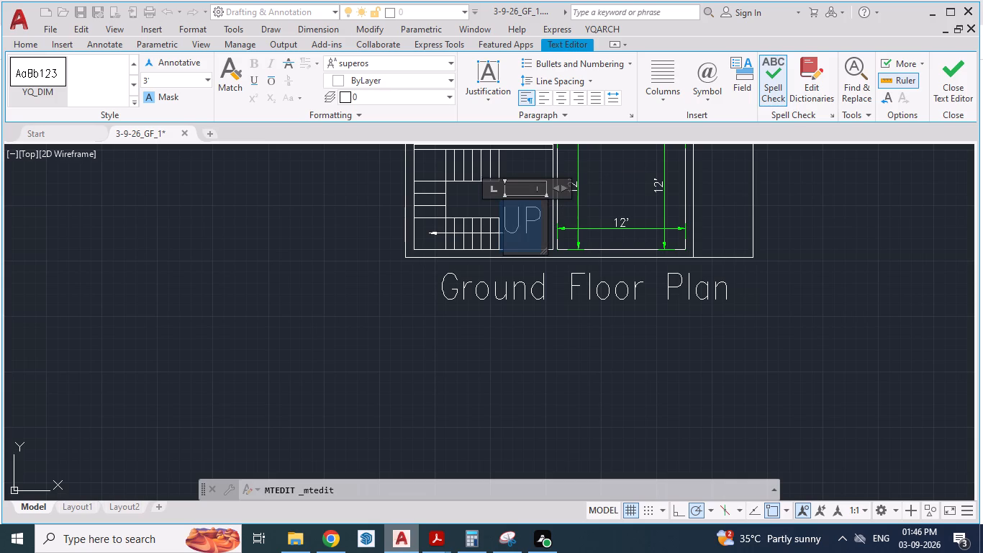
drag(502, 212, 488, 212)
click(561, 99)
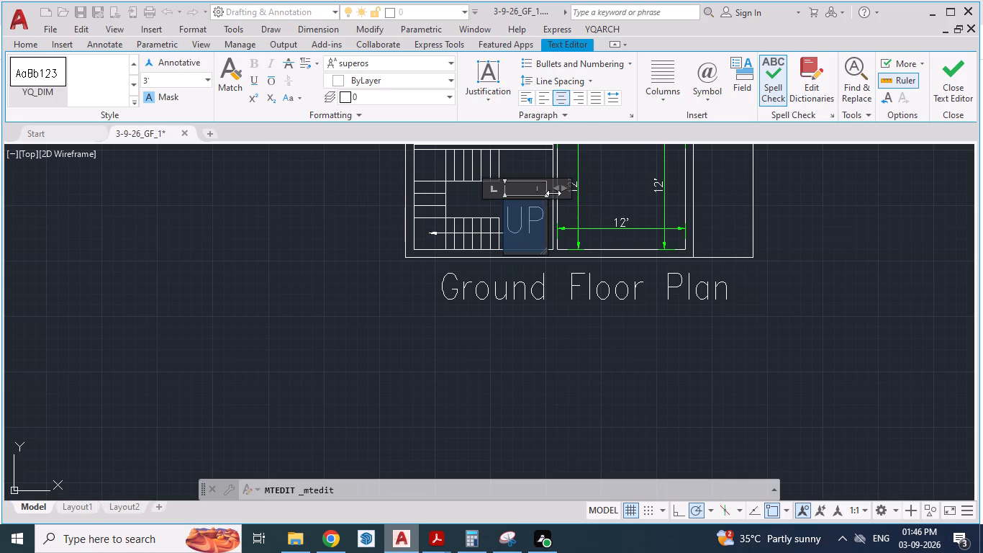
click(565, 189)
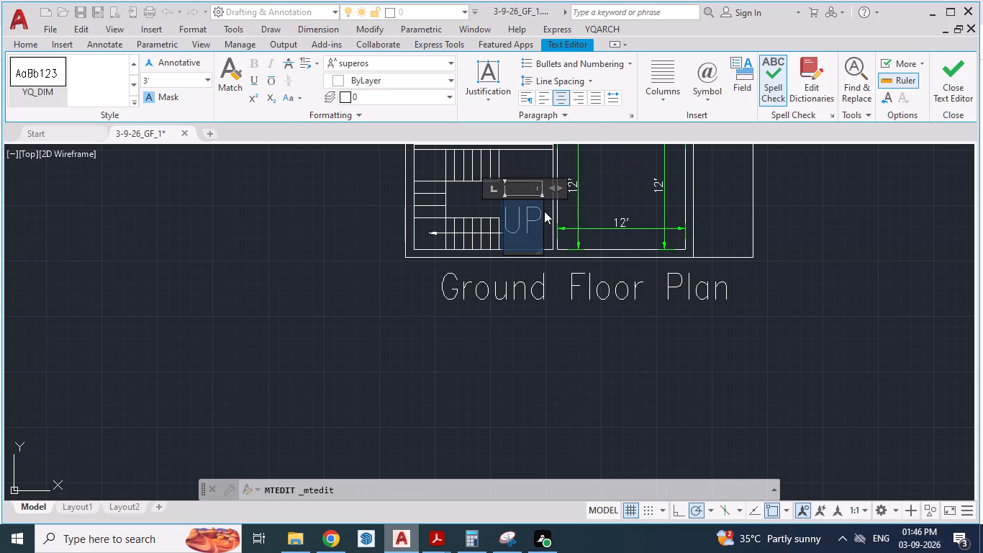
Set the "UP" text height to 6" and finish editing the text.
click(207, 81)
click(204, 80)
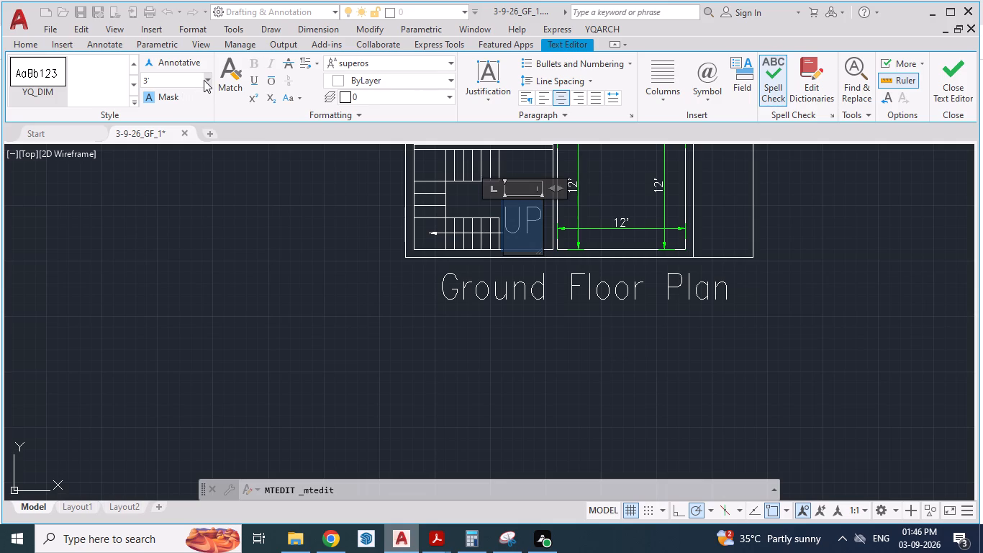
click(207, 80)
click(192, 81)
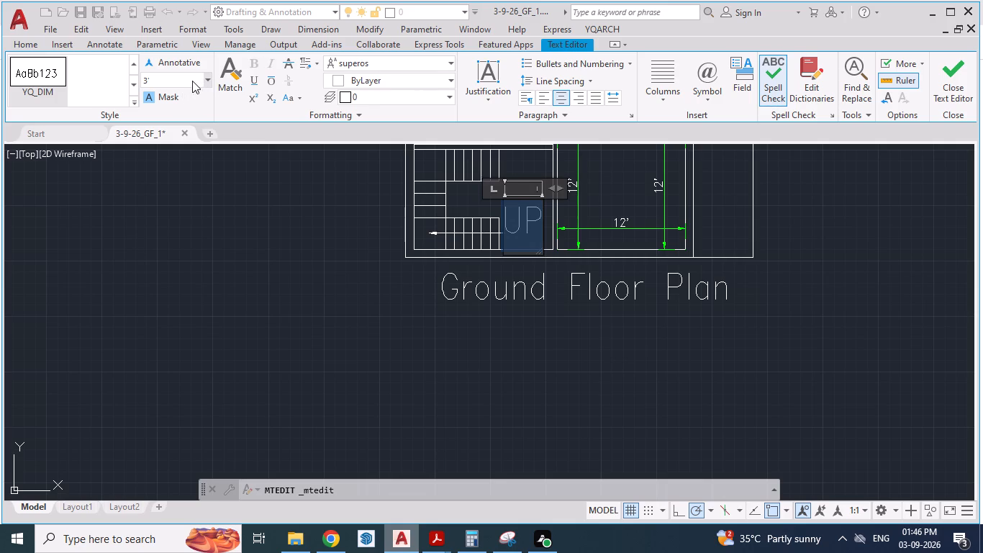
click(206, 80)
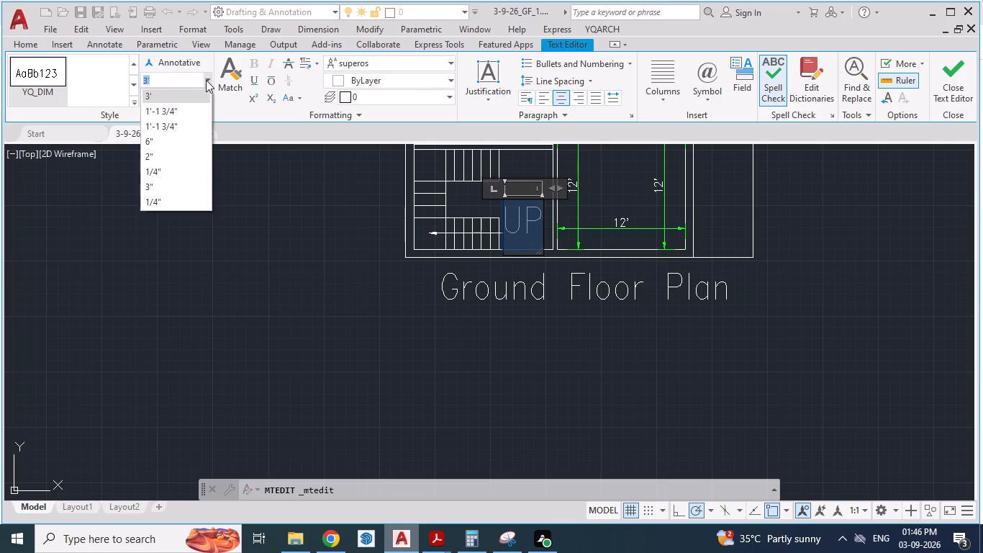
click(158, 145)
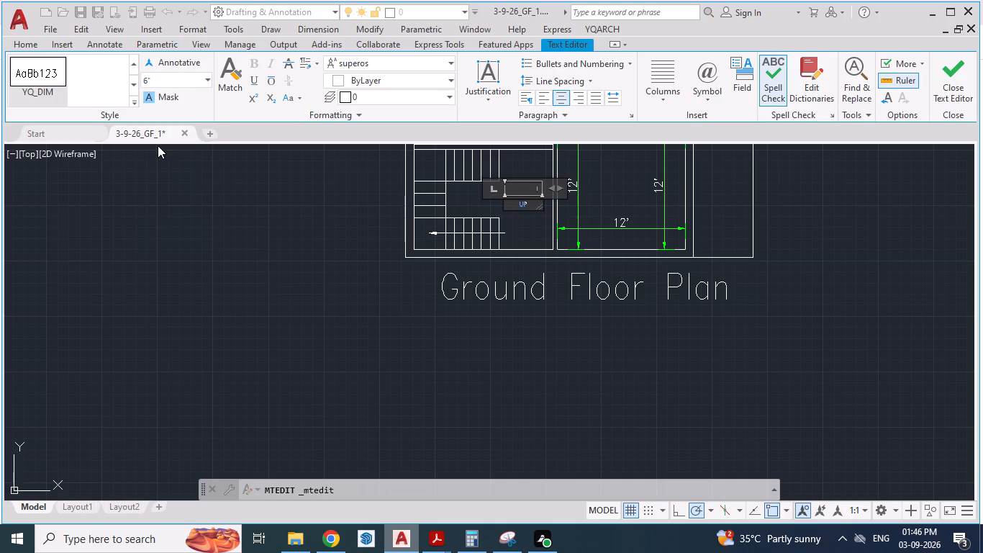
key(Return)
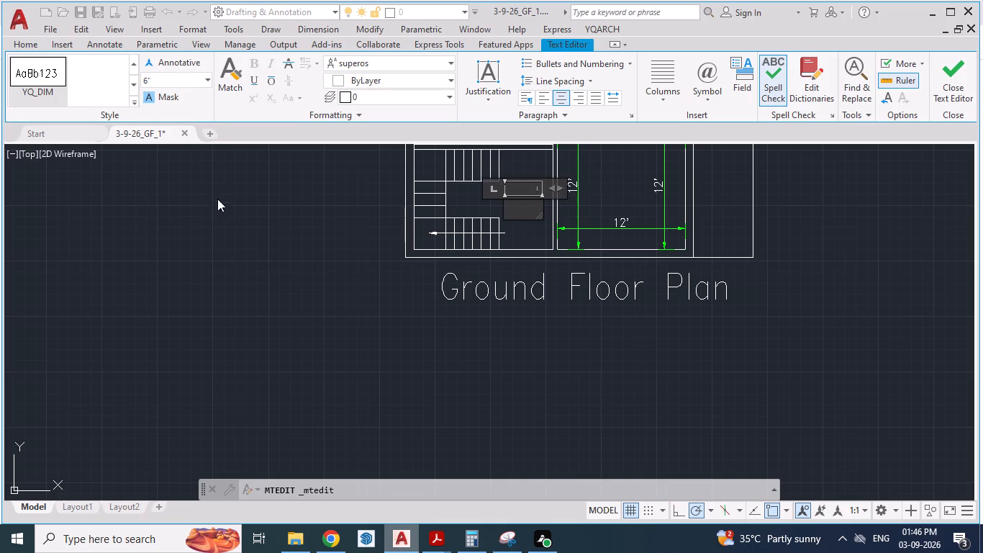
scroll(520, 193, up, 2)
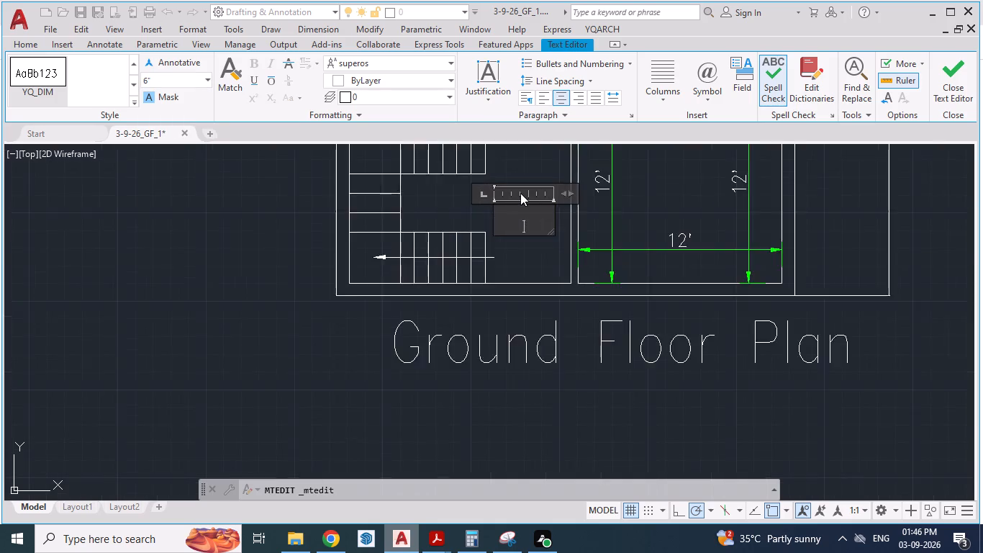
key(ctrl+z)
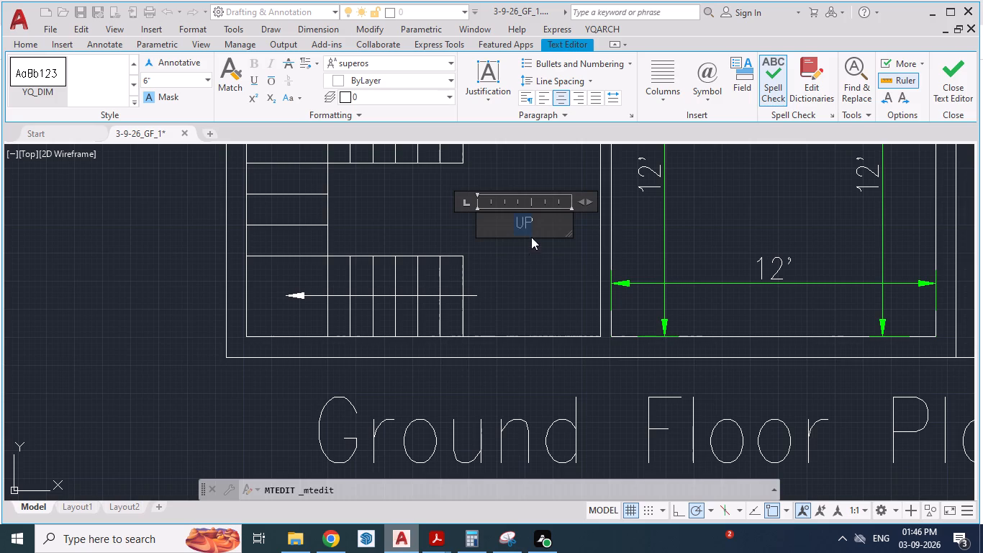
triple_click(171, 83)
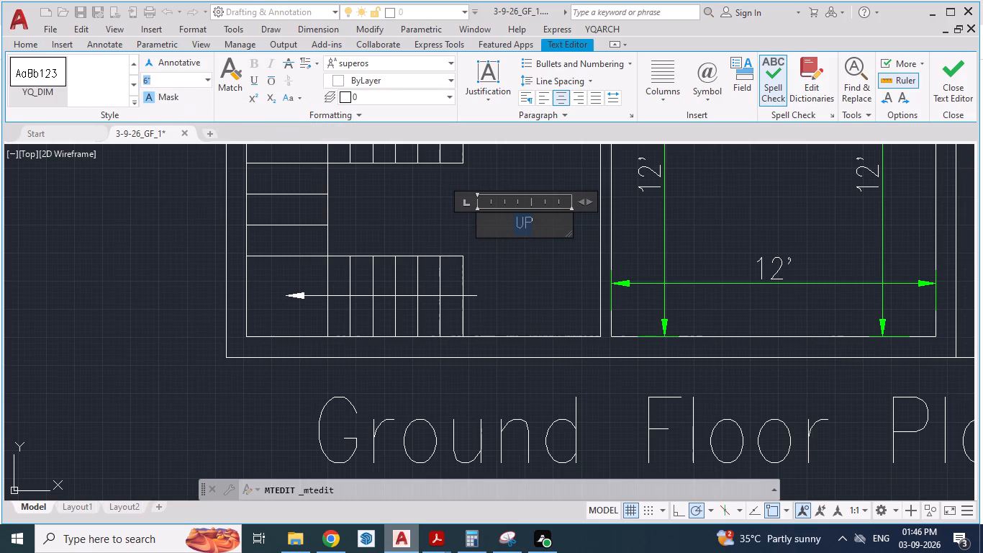
click(171, 81)
key(Return)
click(506, 269)
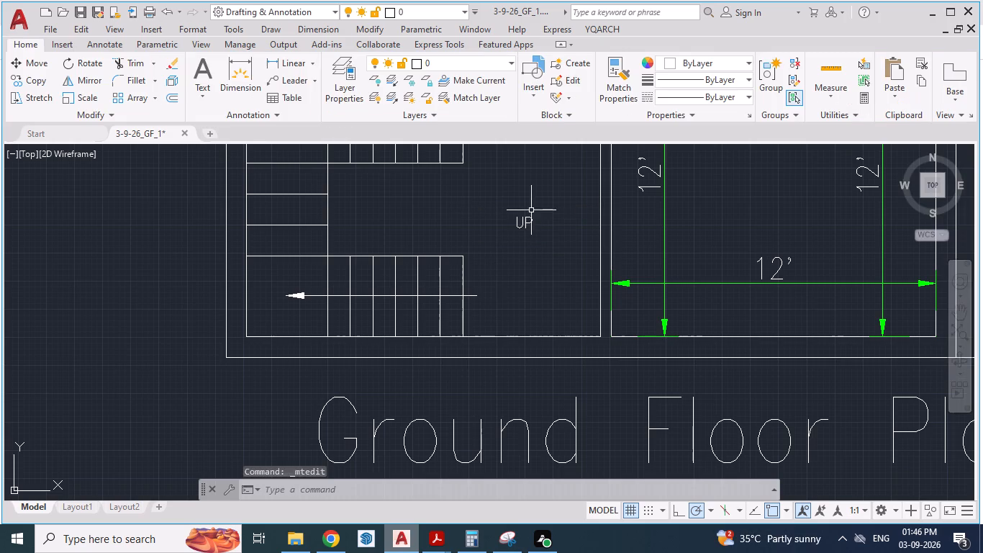
Rotate the "UP" text 90° counterclockwise about its insertion point so it reads vertically.
click(522, 220)
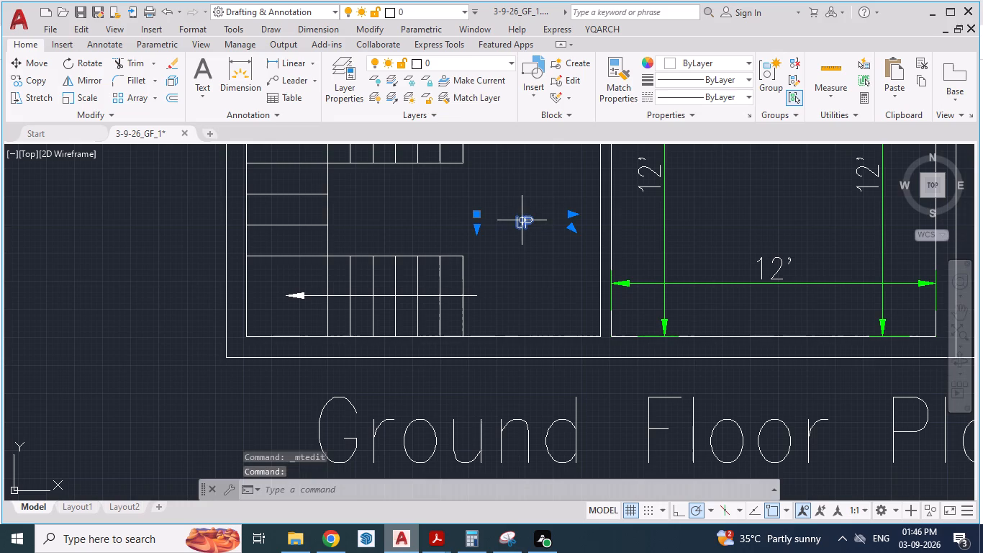
text(RO)
key(Return)
click(522, 220)
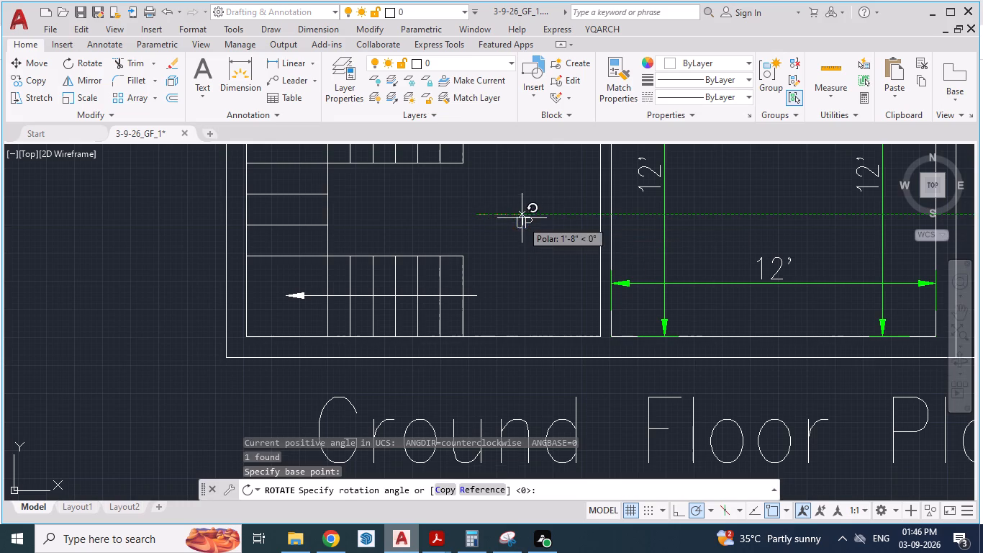
click(474, 192)
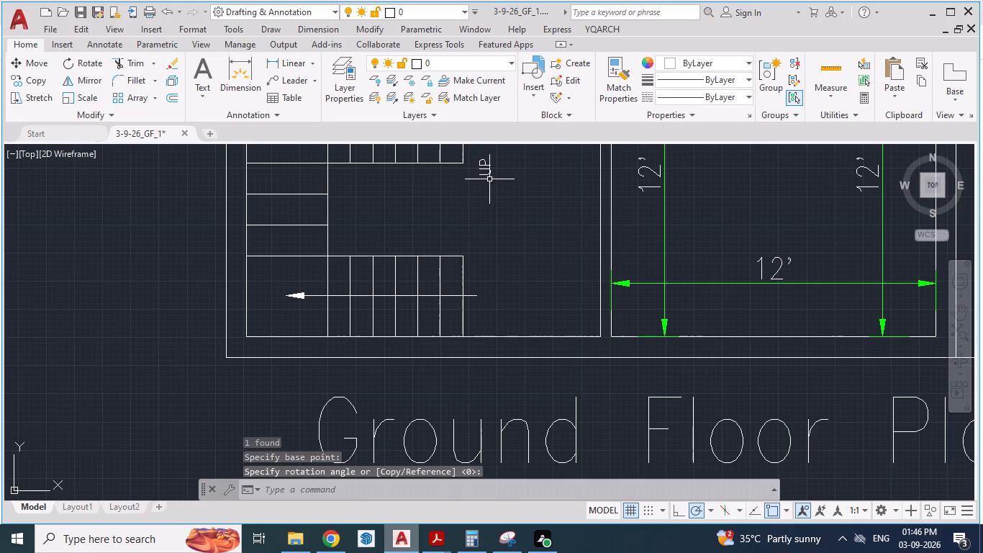
Move the rotated "UP" text south to just beyond the east end of the south-flight leader.
click(486, 173)
key(m)
key(Return)
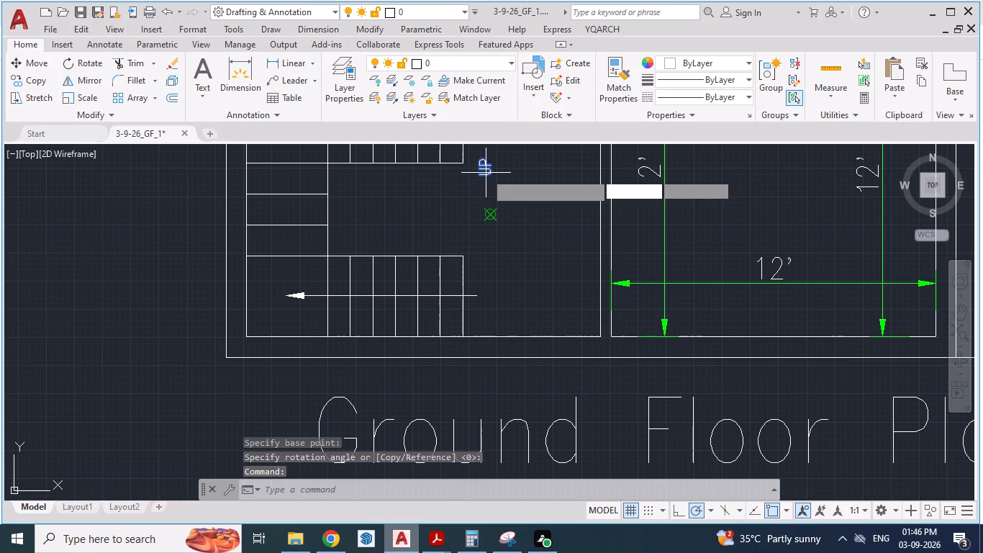
drag(485, 173, 488, 317)
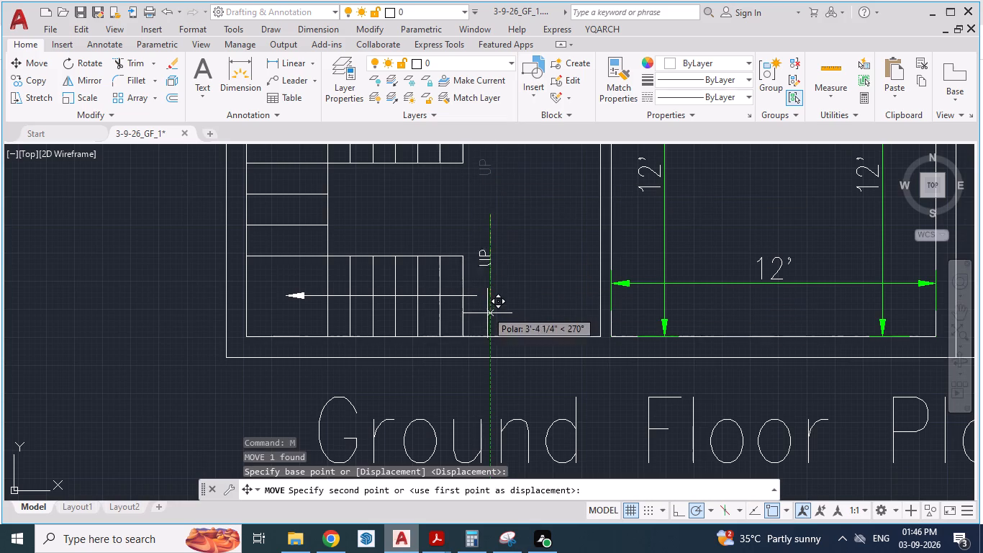
drag(488, 317, 493, 339)
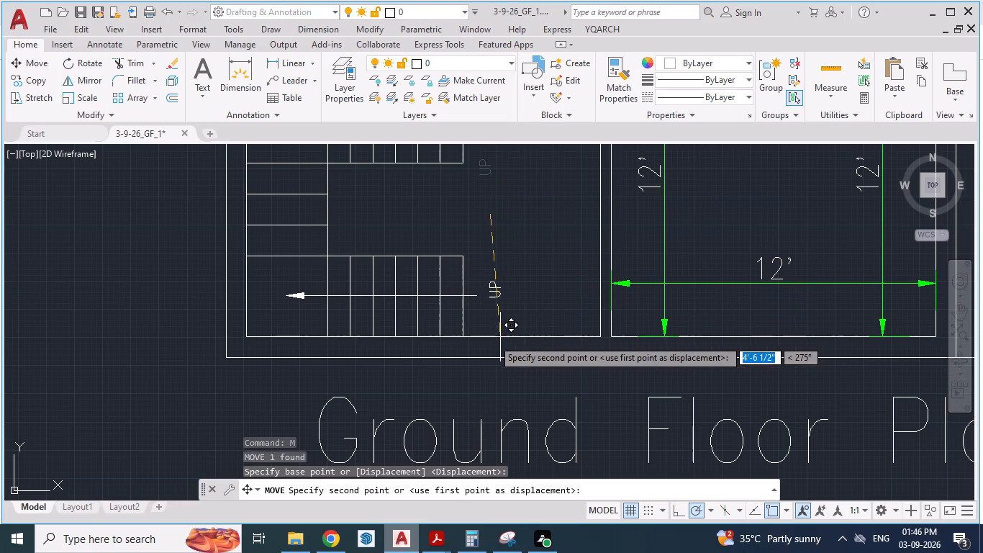
drag(493, 339, 504, 339)
click(504, 339)
Narrow the "UP" text frame so that it closely fits the word, and finish editing the text.
double_click(499, 292)
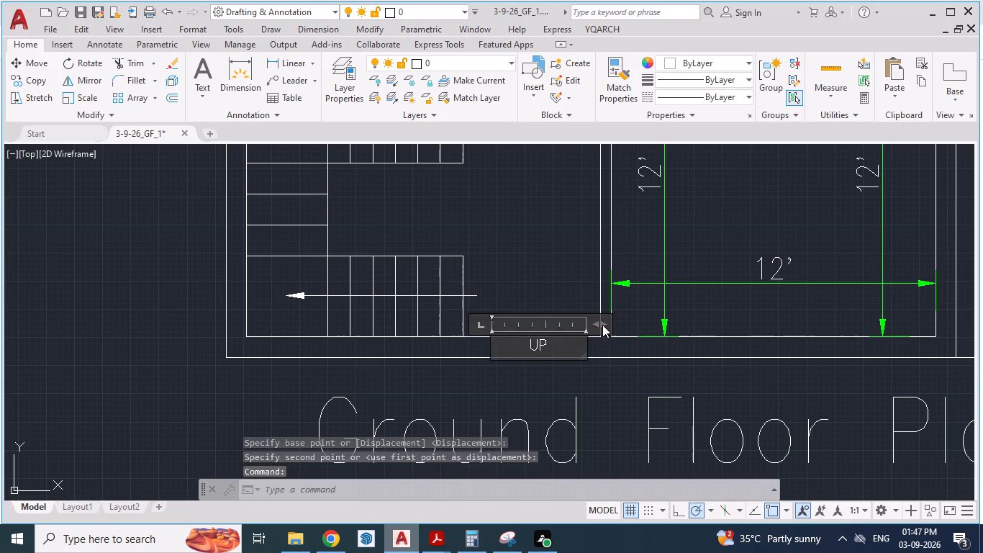
drag(602, 324, 543, 324)
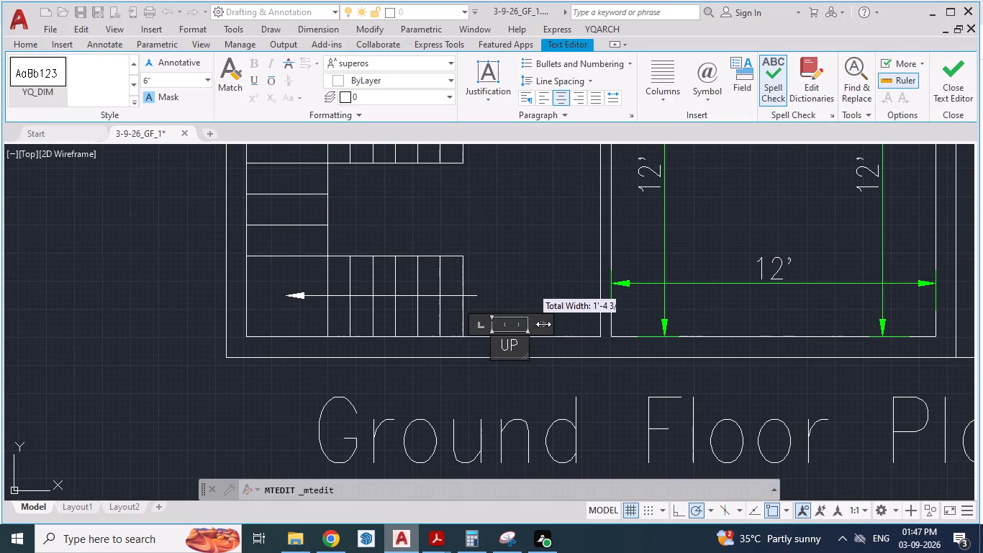
drag(543, 324, 524, 322)
click(548, 243)
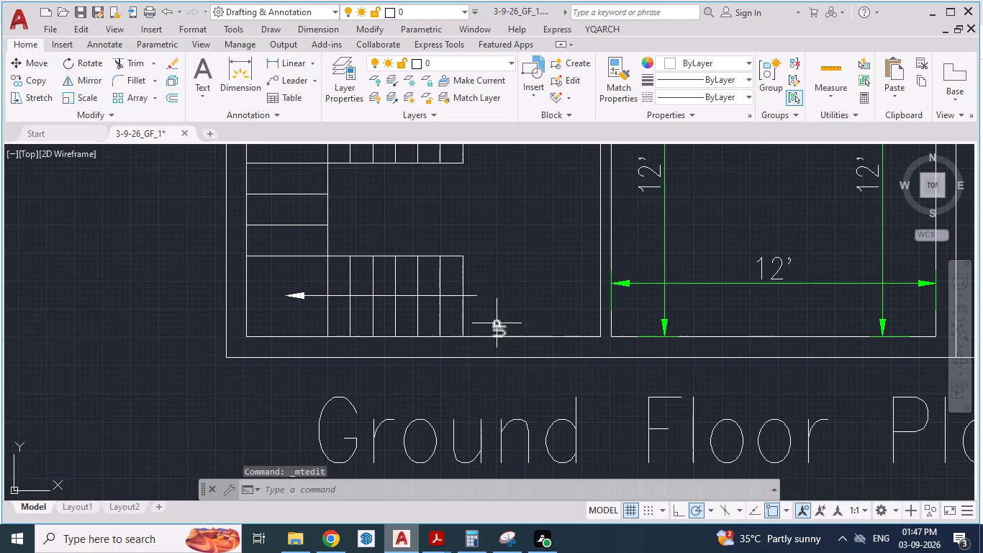
Move the "UP" text to the east endpoint of the south-flight leader.
click(497, 323)
key(m)
key(Return)
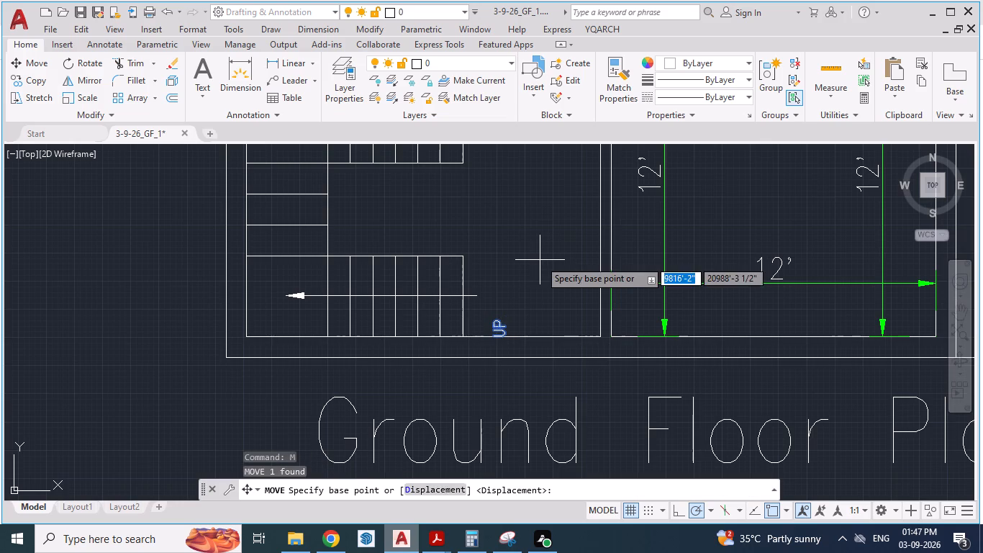
drag(494, 328, 494, 324)
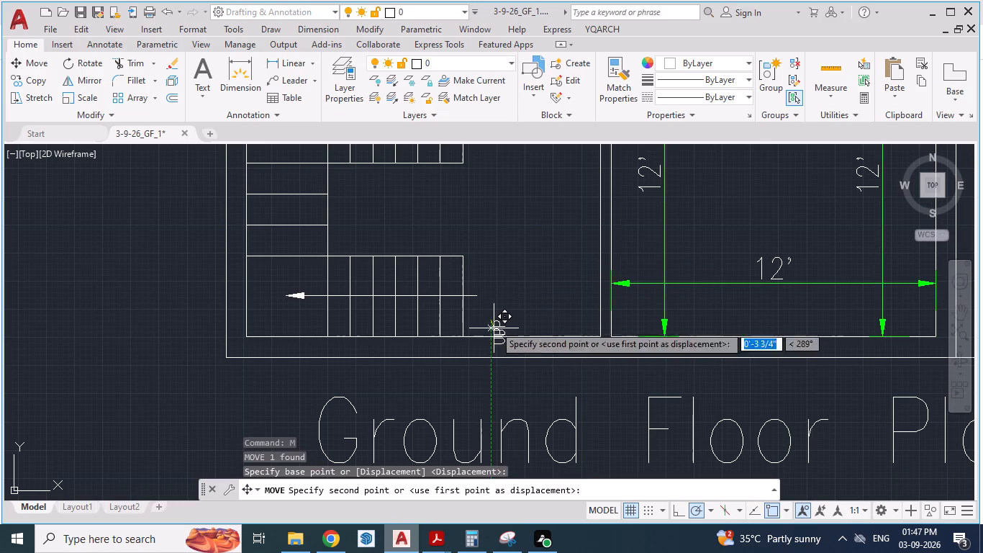
drag(494, 324, 483, 292)
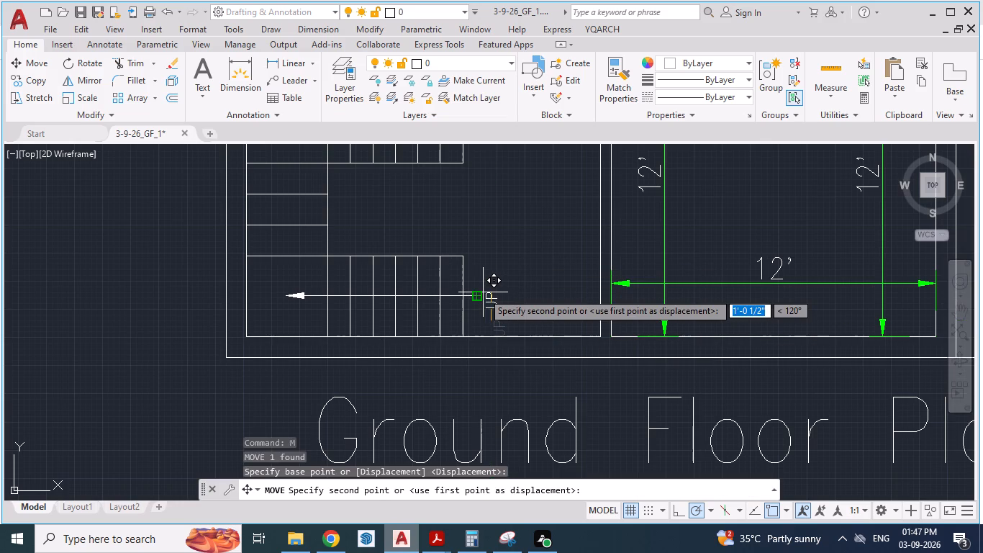
drag(483, 292, 483, 292)
click(483, 292)
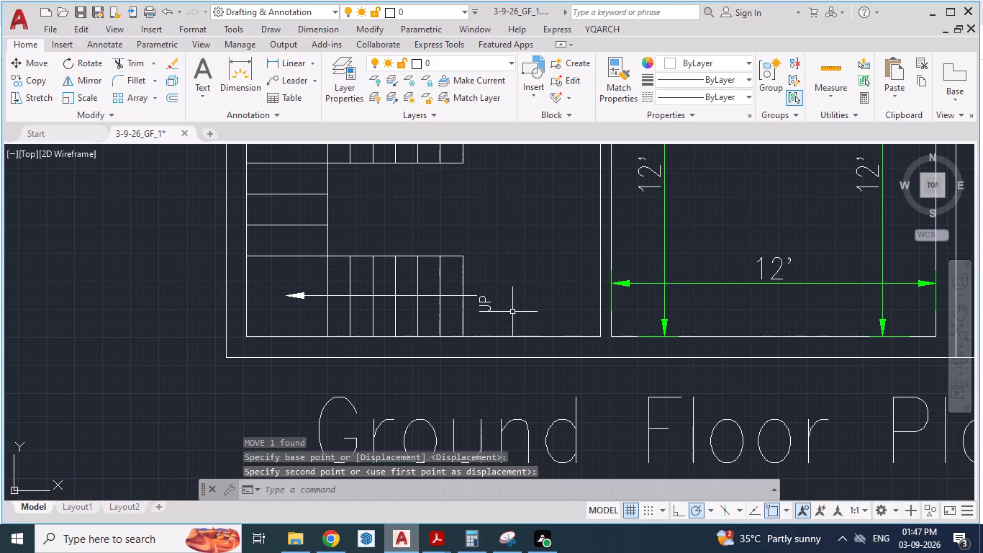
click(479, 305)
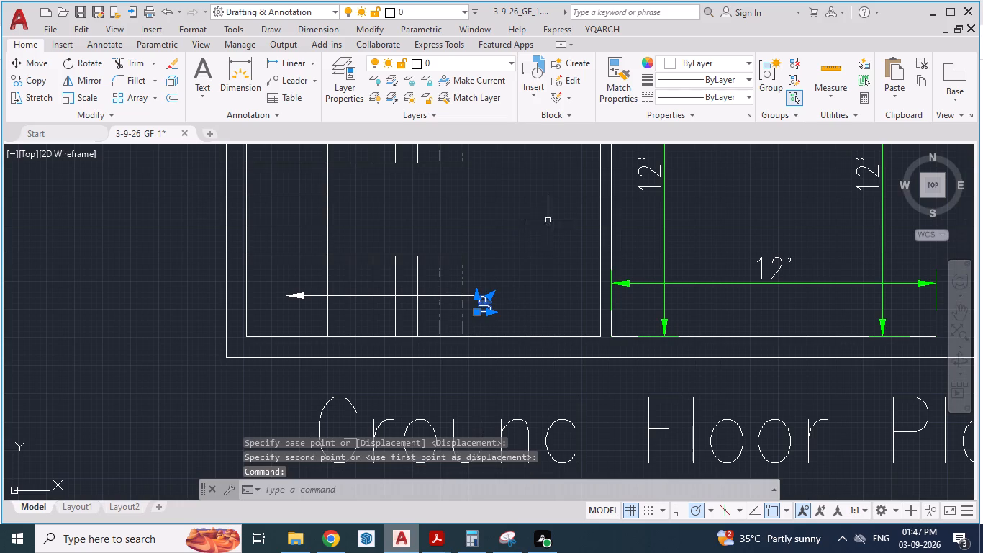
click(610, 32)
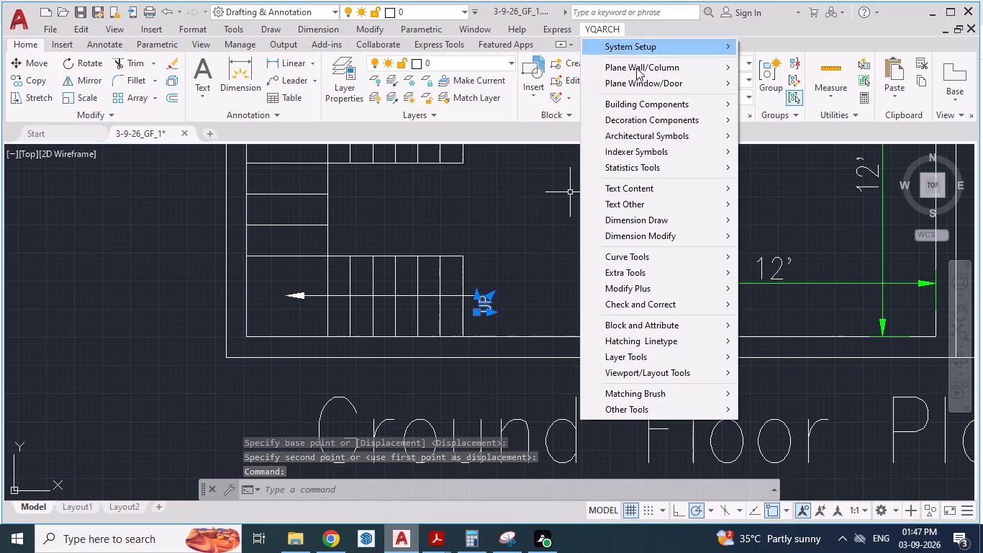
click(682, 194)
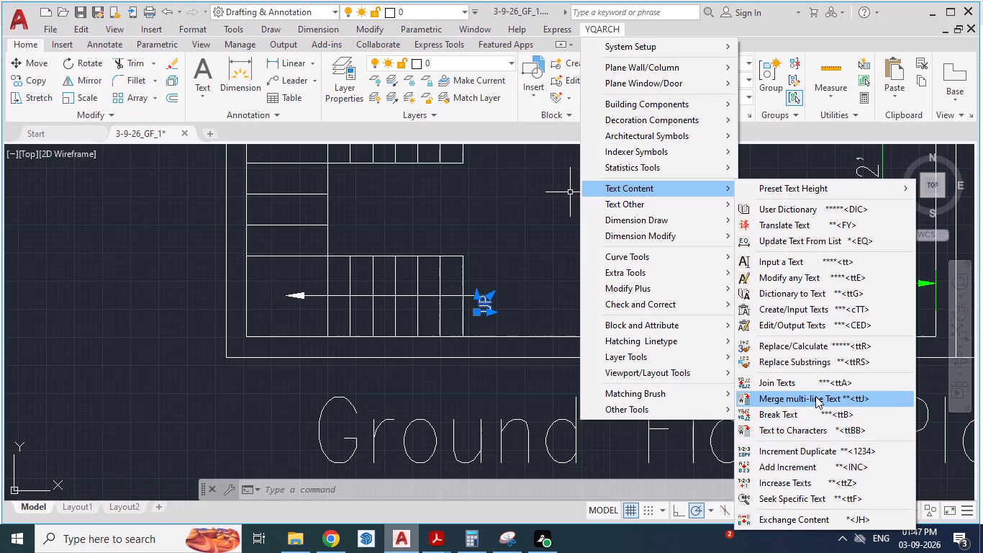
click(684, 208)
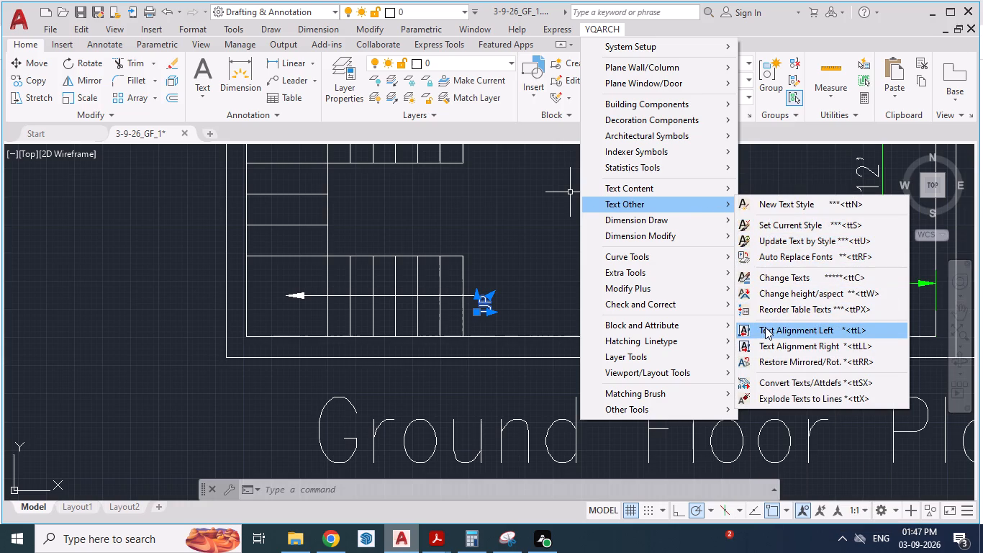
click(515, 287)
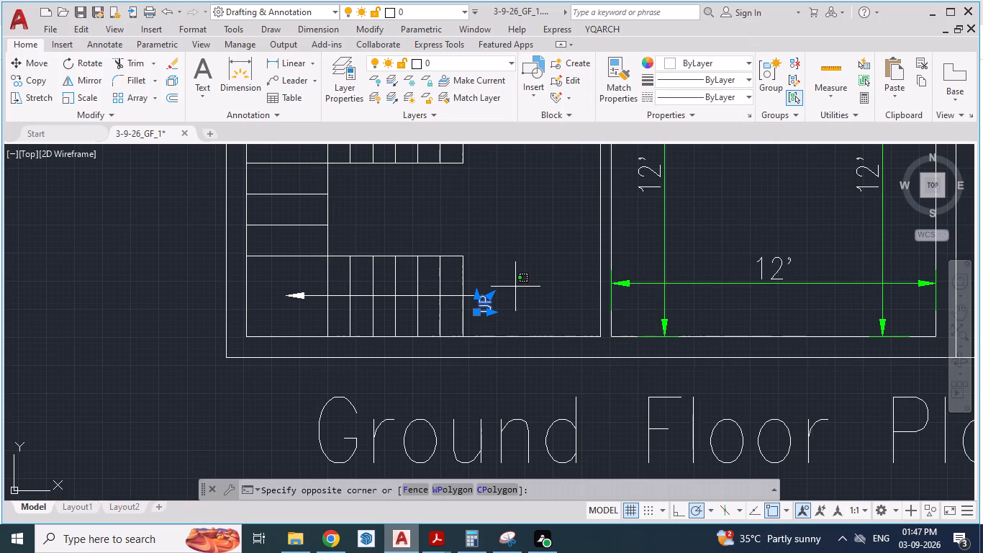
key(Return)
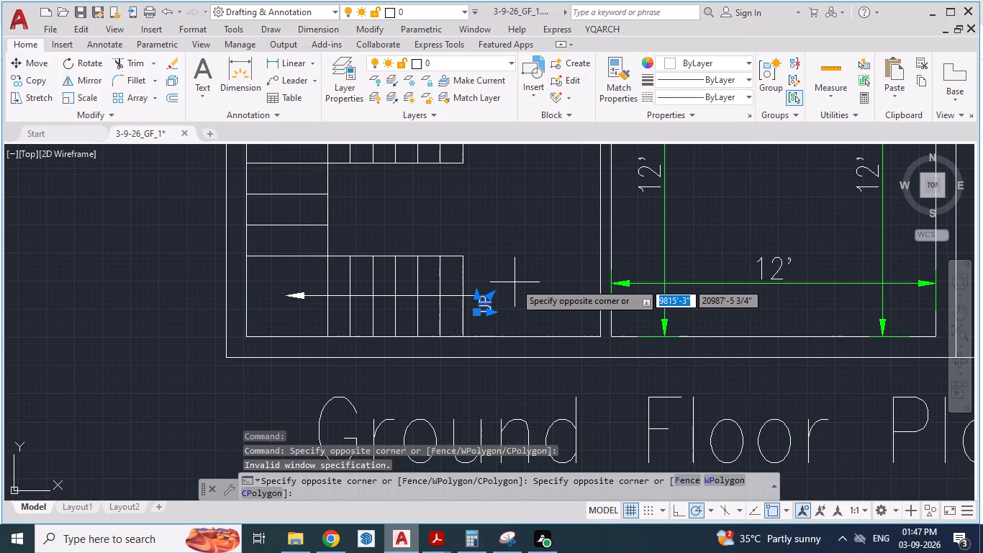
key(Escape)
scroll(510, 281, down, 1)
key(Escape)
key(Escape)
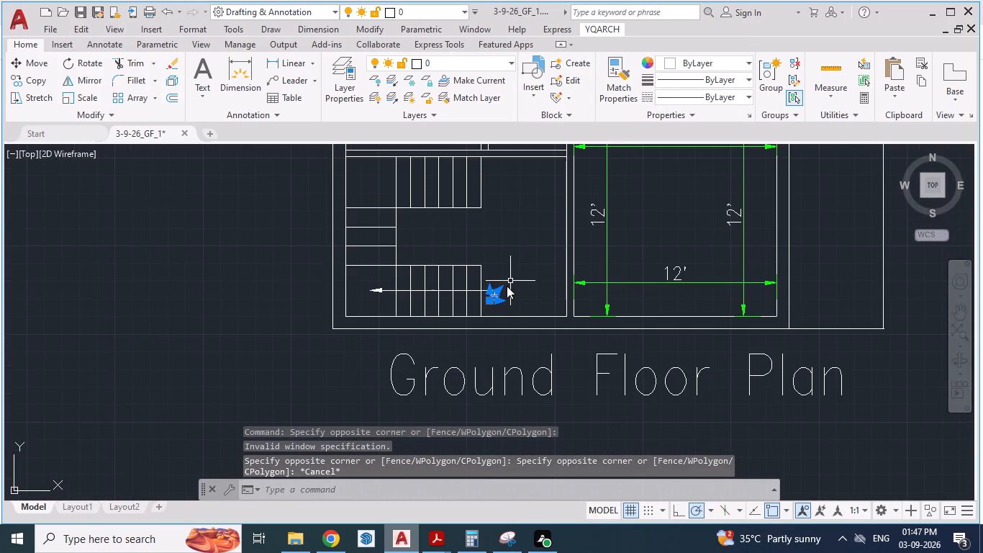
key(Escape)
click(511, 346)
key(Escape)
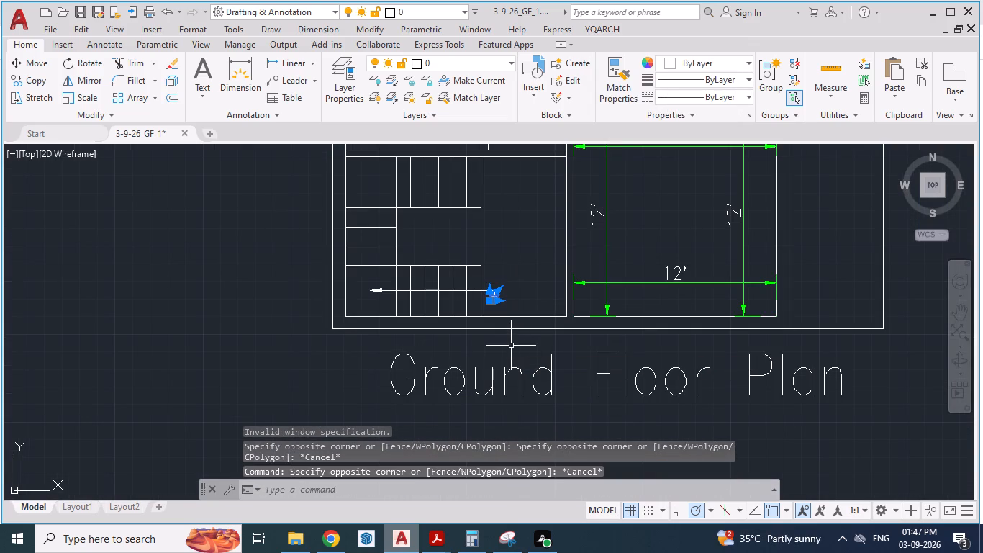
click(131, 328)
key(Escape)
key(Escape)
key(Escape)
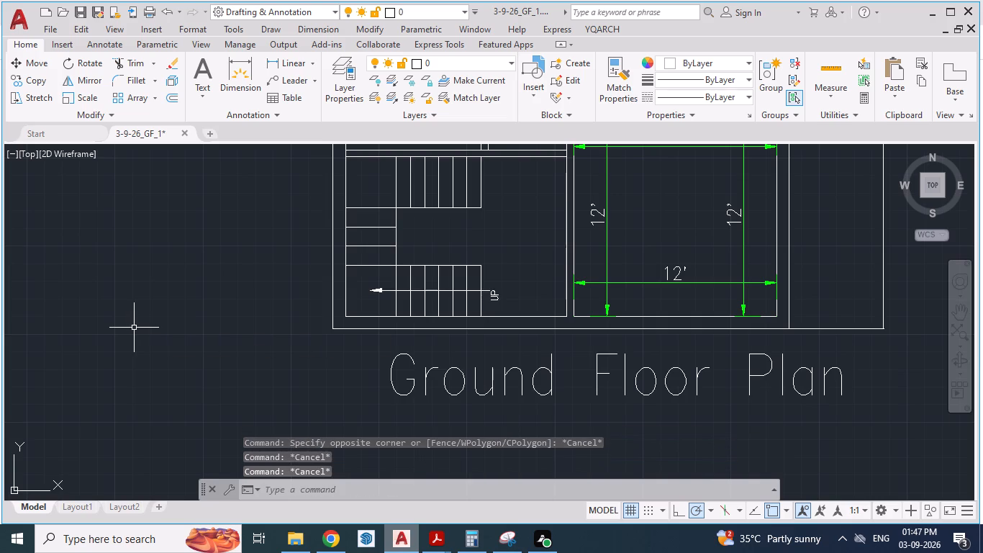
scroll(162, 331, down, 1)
Open a door with hole width 36 in the south wall east of the stairs, swinging inward with its hinge on the east, as in the PDF.
key(alt+Tab)
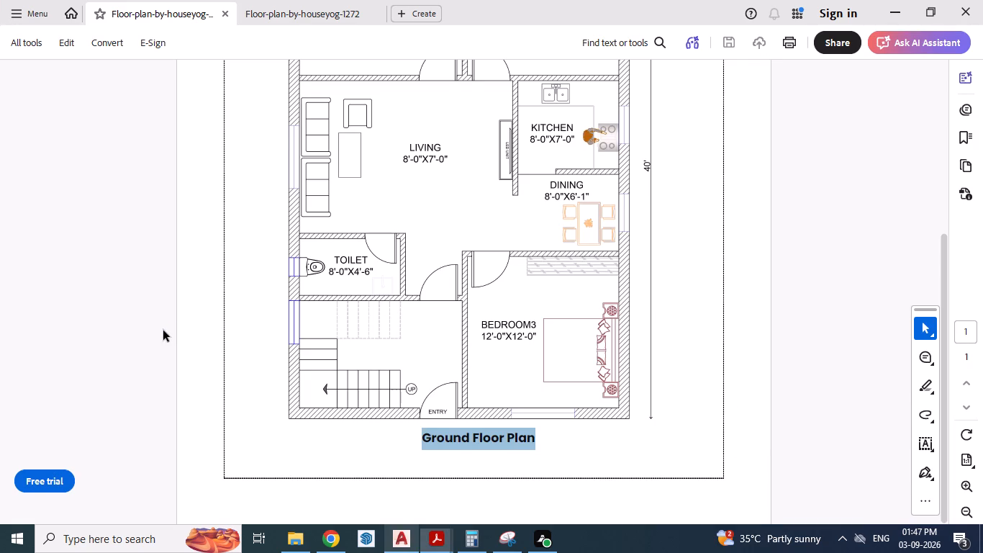
key(alt+Tab)
scroll(350, 333, up, 2)
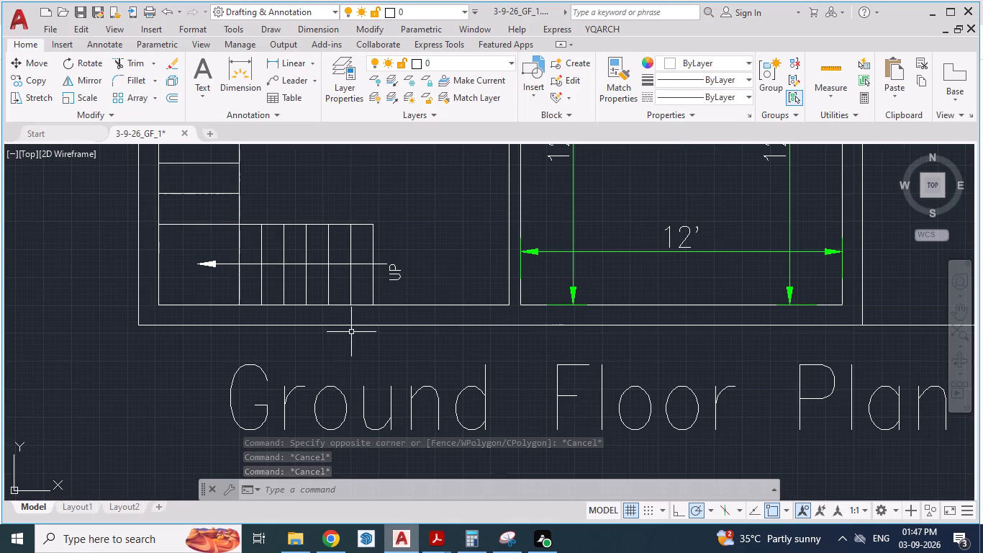
click(605, 26)
key(alt+Tab)
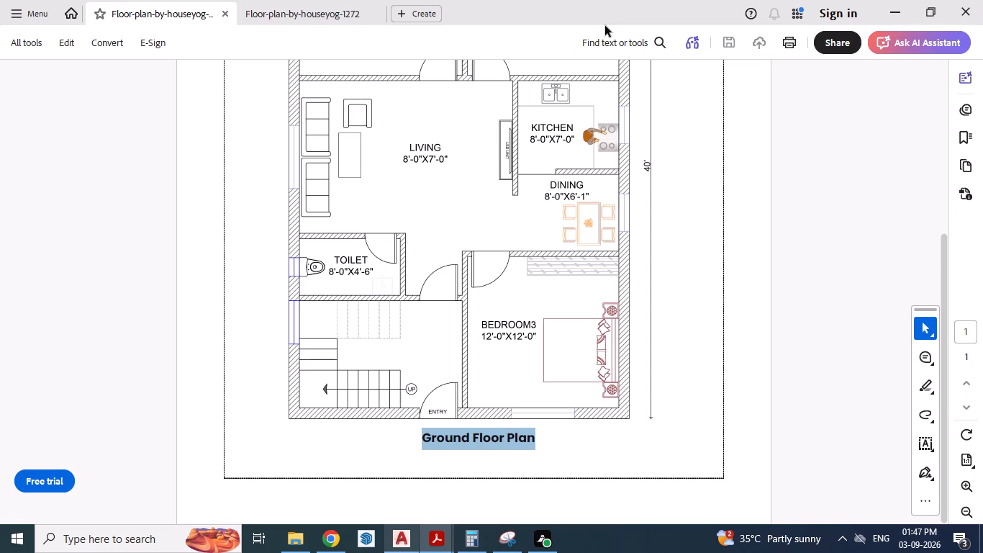
key(alt+Tab)
click(601, 29)
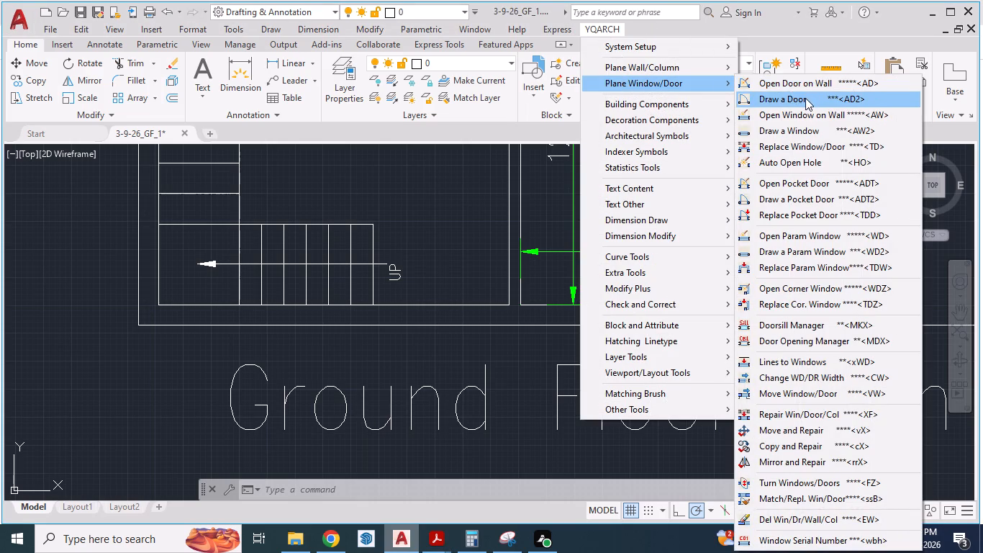
click(802, 85)
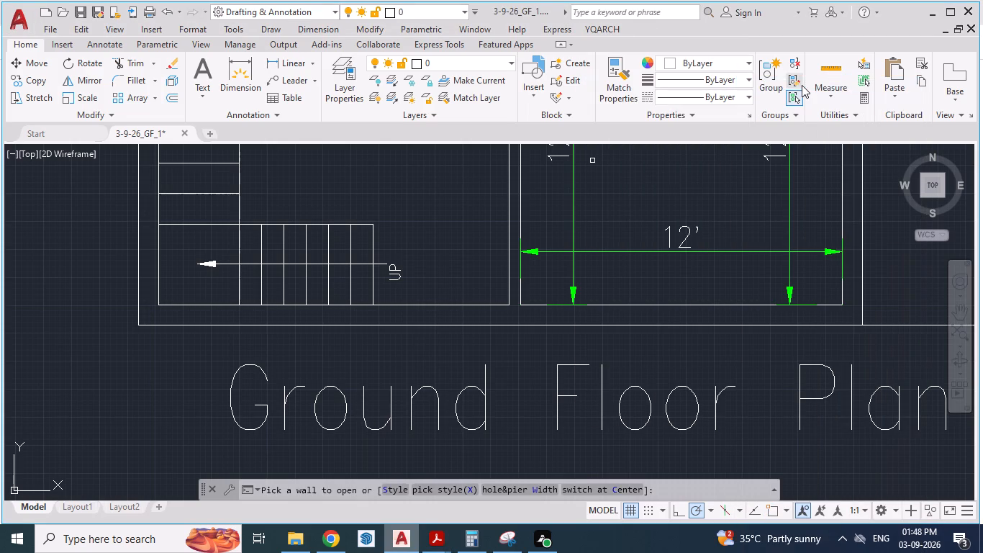
click(498, 492)
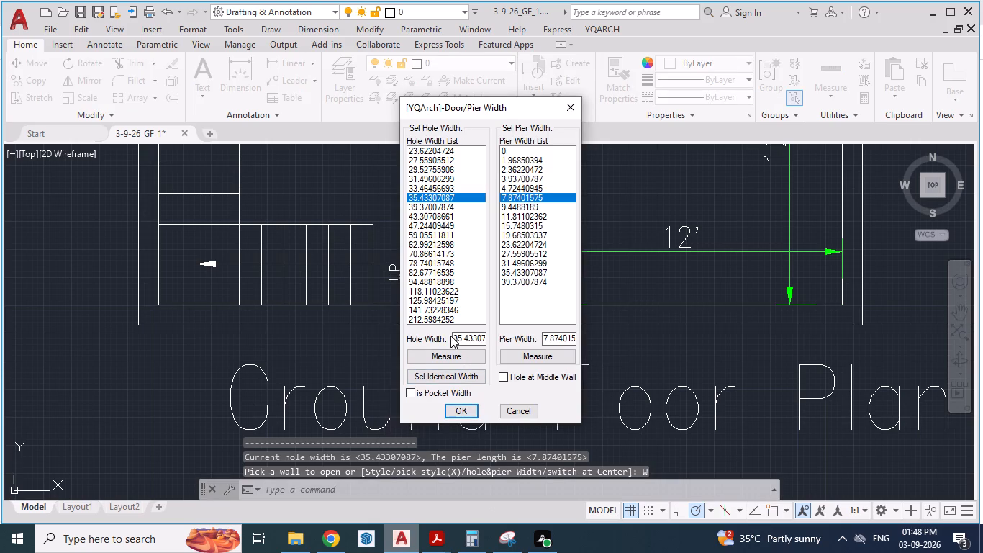
drag(454, 339, 566, 346)
text(36)
click(465, 411)
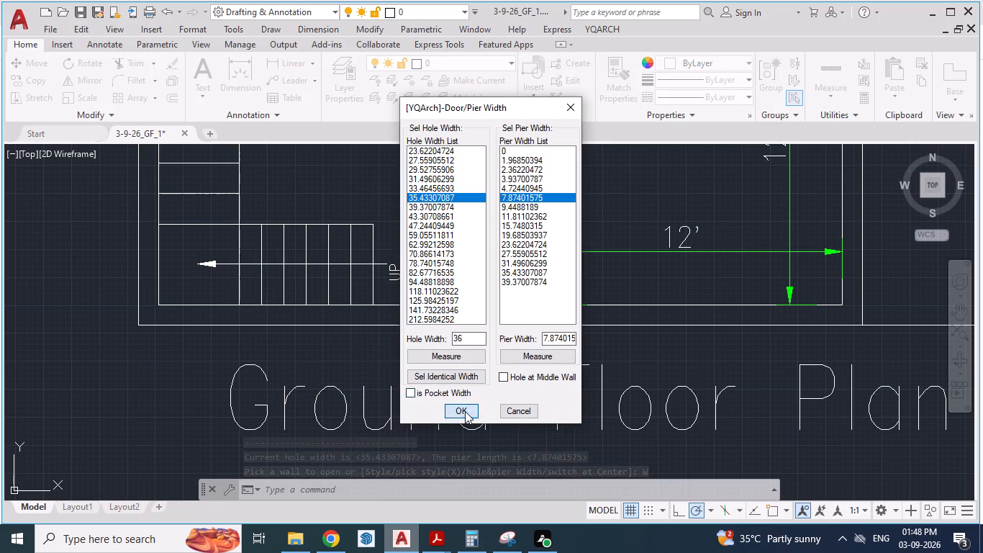
click(479, 305)
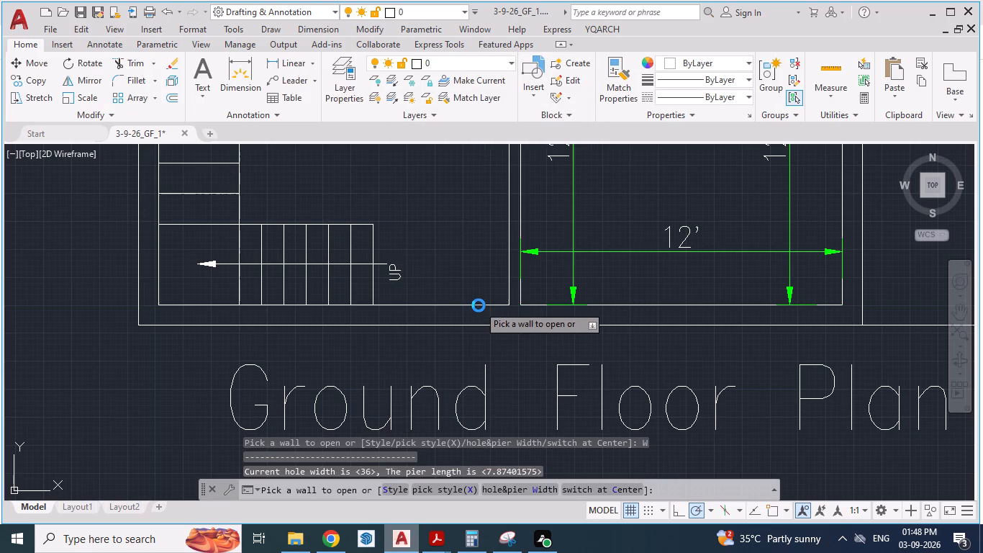
click(472, 285)
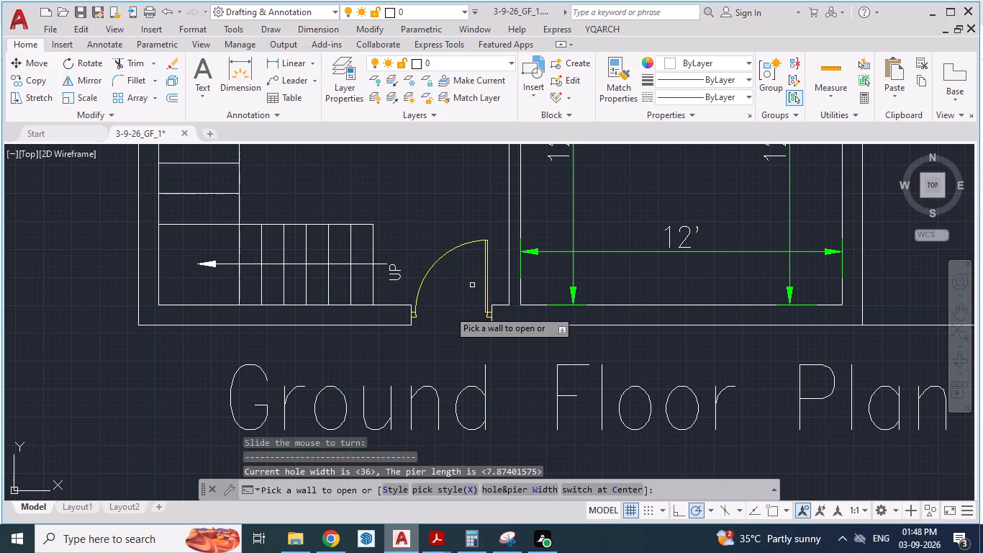
Following the PDF, place a 36 in door on the wall north of the stairs, hinged on the east and swinging north.
key(alt+Tab)
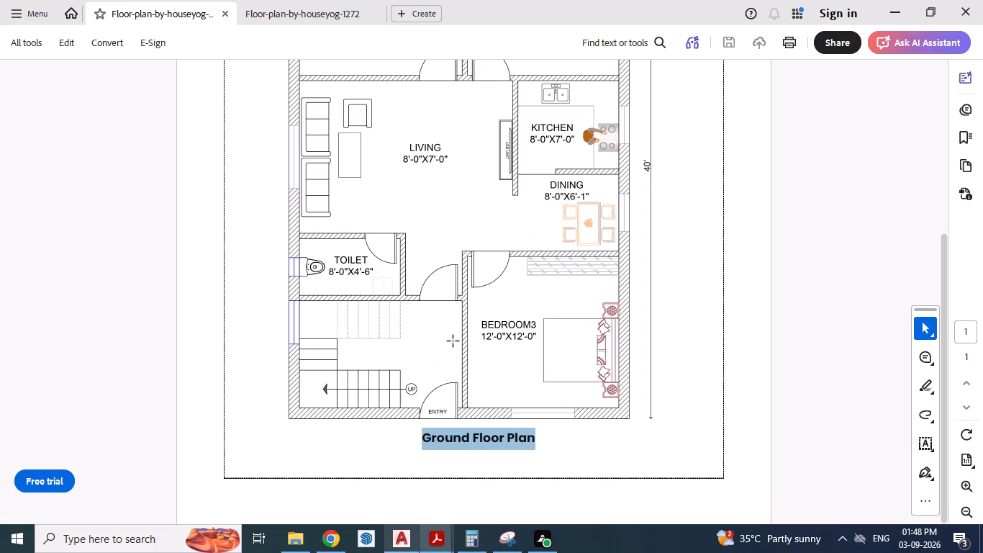
key(alt+Tab)
scroll(456, 400, down, 1)
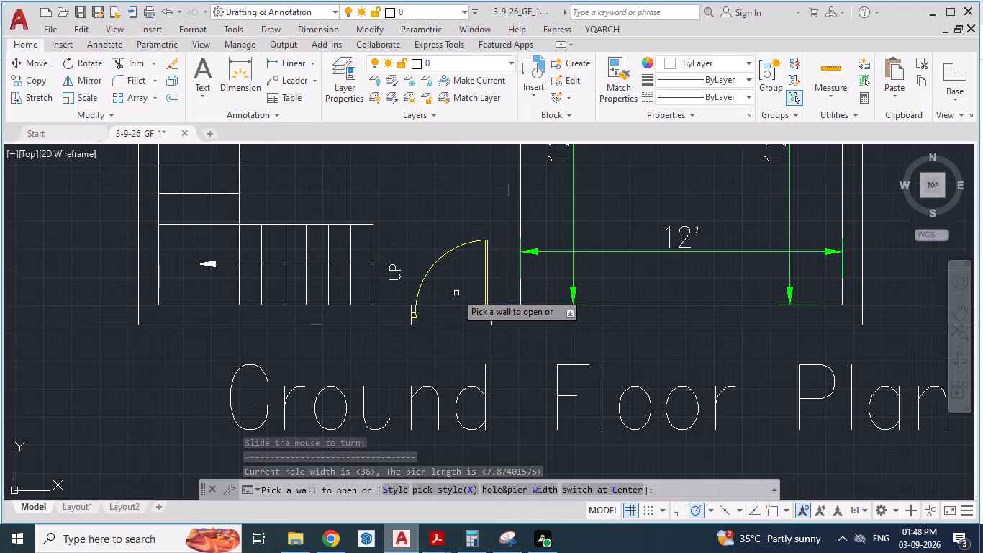
key(alt+Tab)
key(alt+Tab)
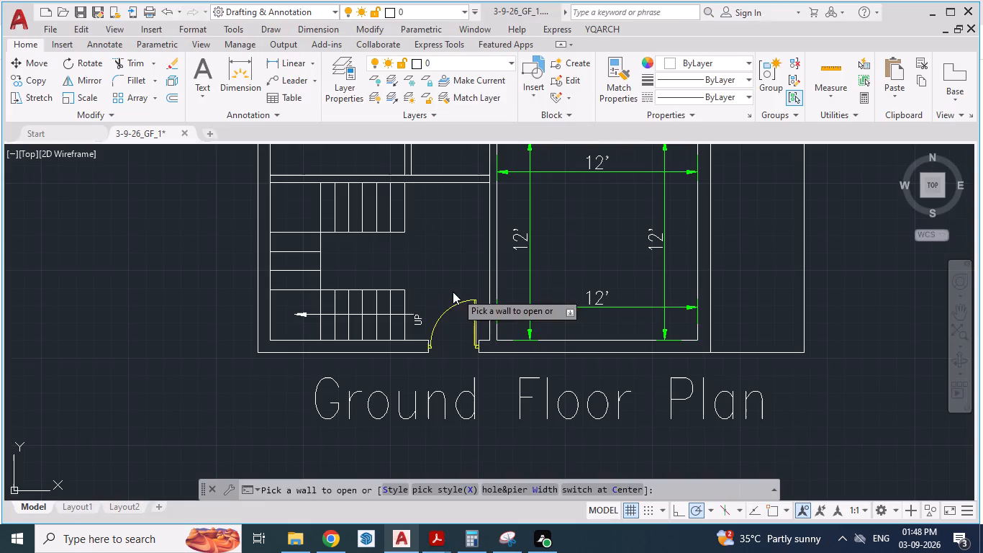
scroll(464, 167, up, 2)
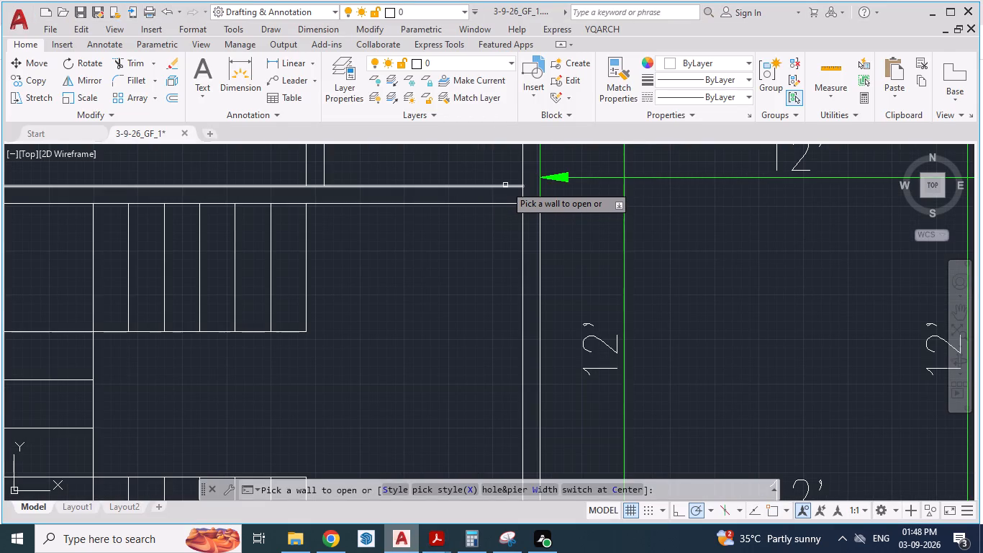
click(505, 185)
scroll(474, 258, down, 2)
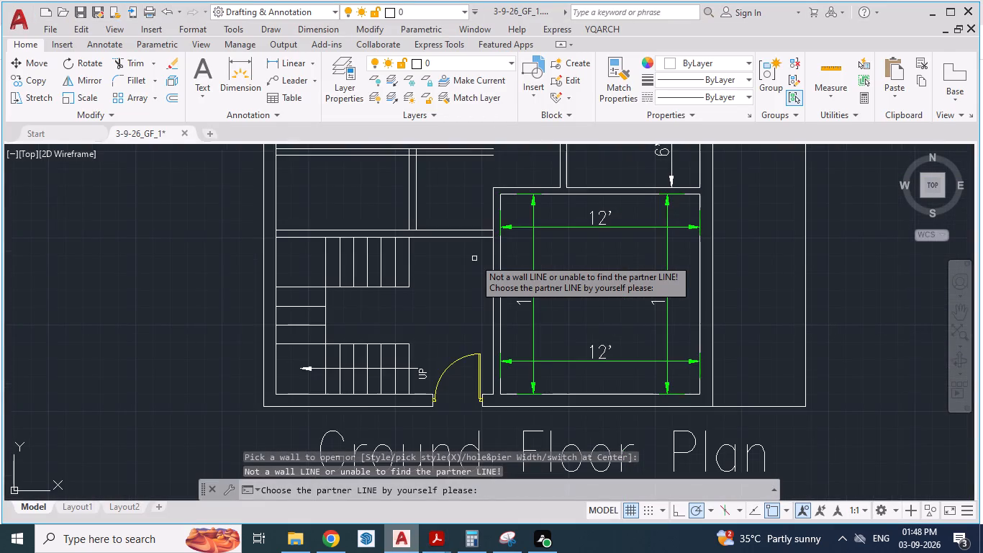
scroll(468, 208, up, 2)
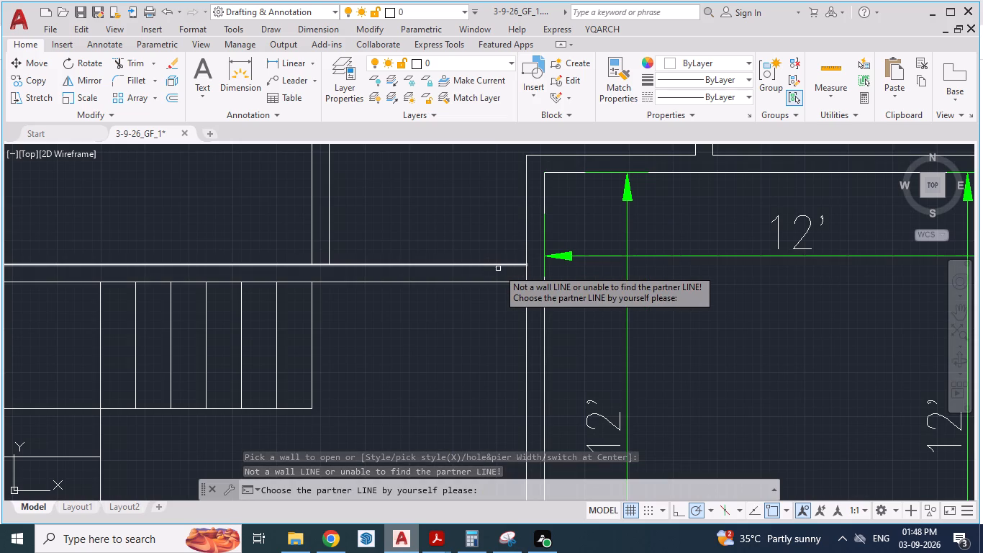
click(499, 265)
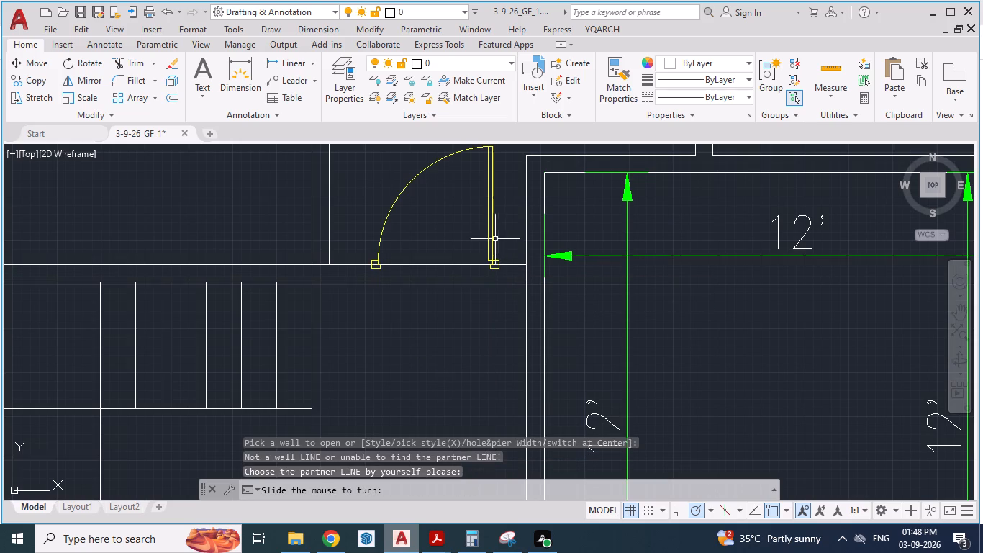
click(494, 230)
scroll(495, 287, down, 4)
scroll(481, 359, down, 2)
scroll(475, 340, up, 2)
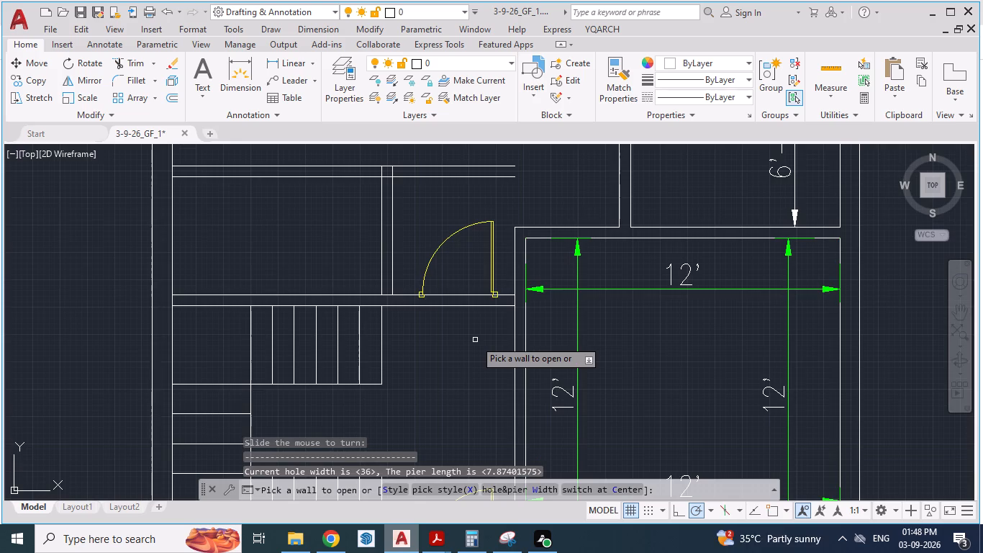
scroll(475, 340, up, 1)
key(Escape)
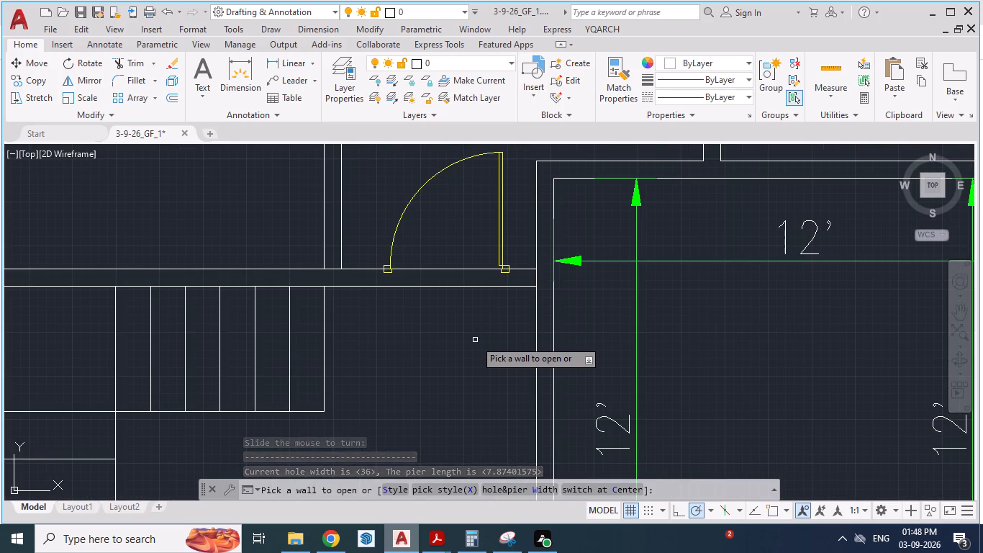
key(Escape)
Move the new door slightly south so that its frame sits within the thickness of the wall north of the stairs.
scroll(484, 364, down, 1)
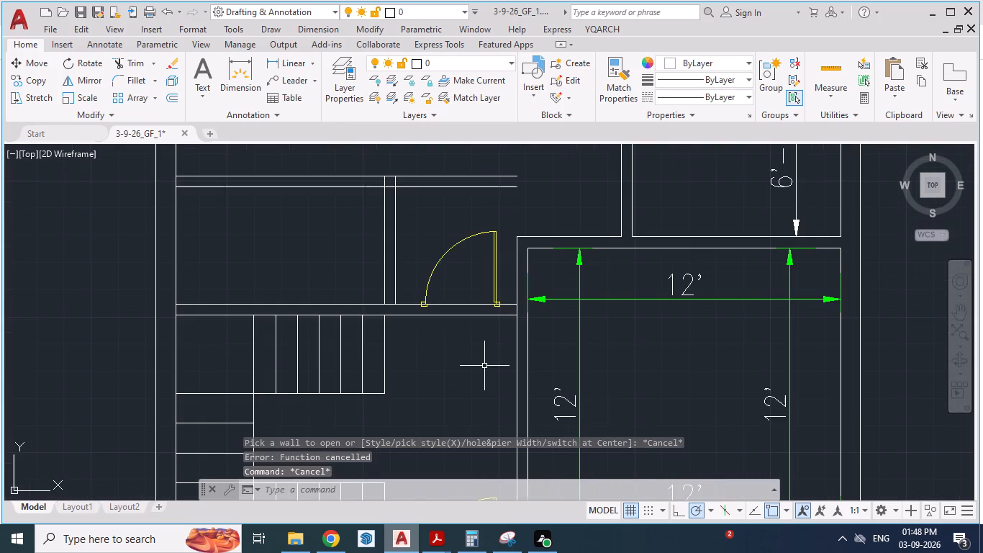
scroll(450, 276, up, 1)
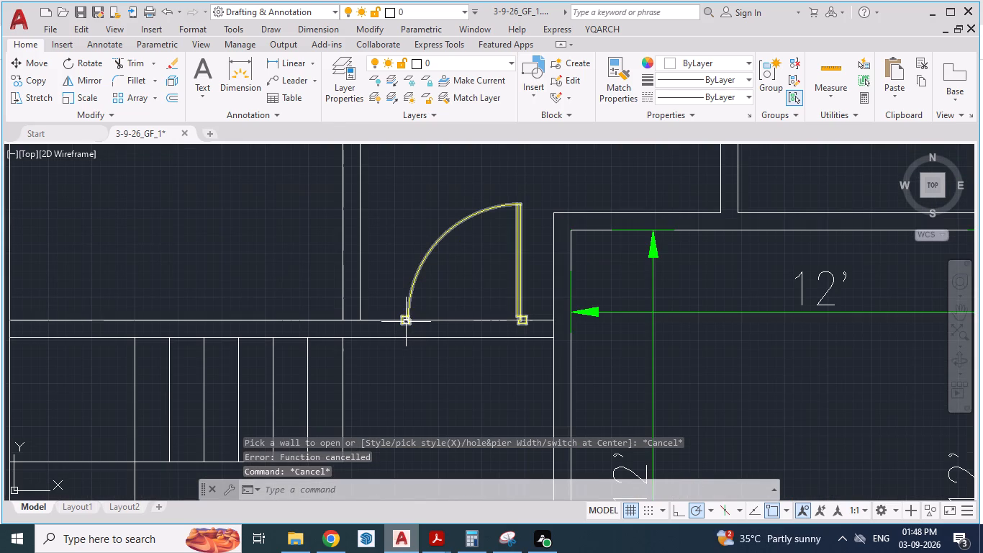
click(404, 323)
key(m)
key(Return)
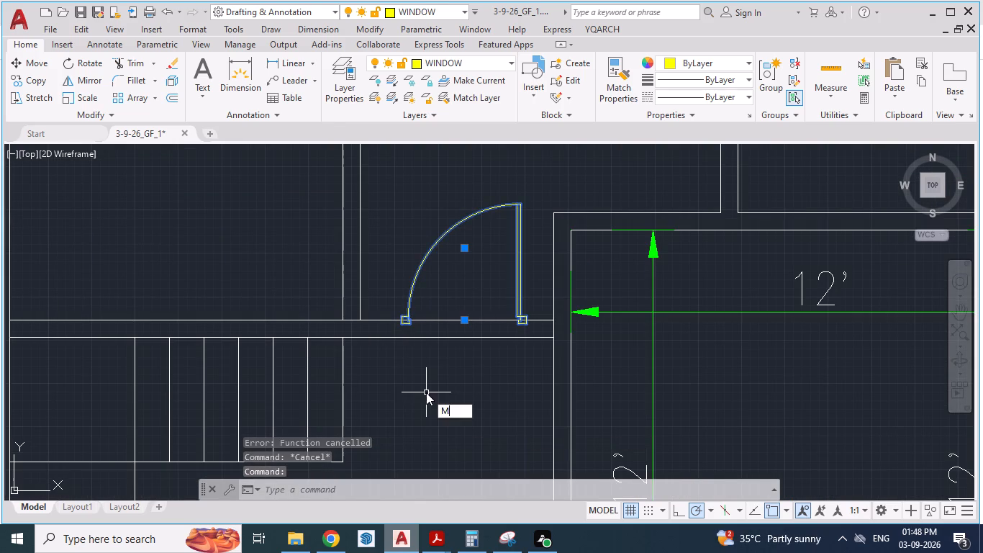
scroll(426, 392, up, 1)
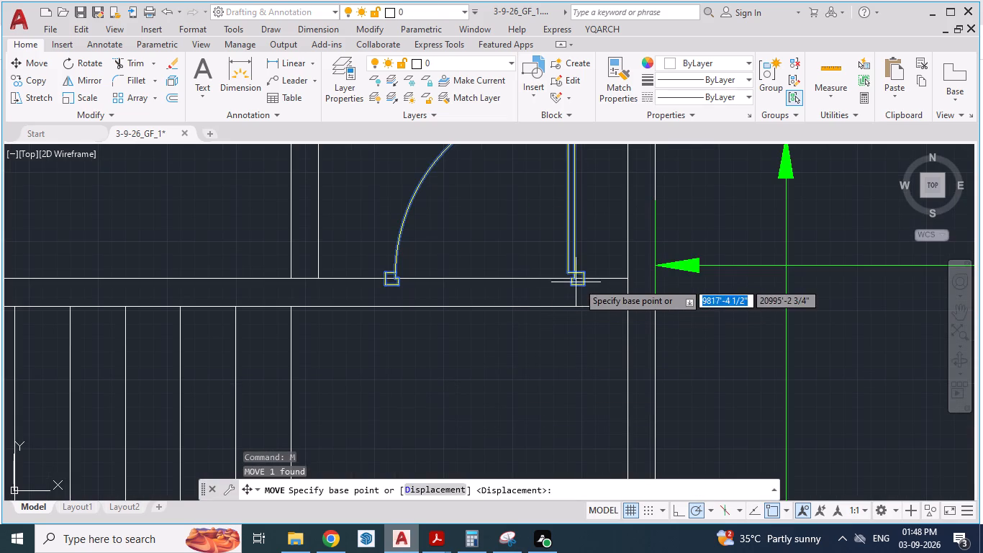
drag(588, 286, 586, 296)
click(586, 296)
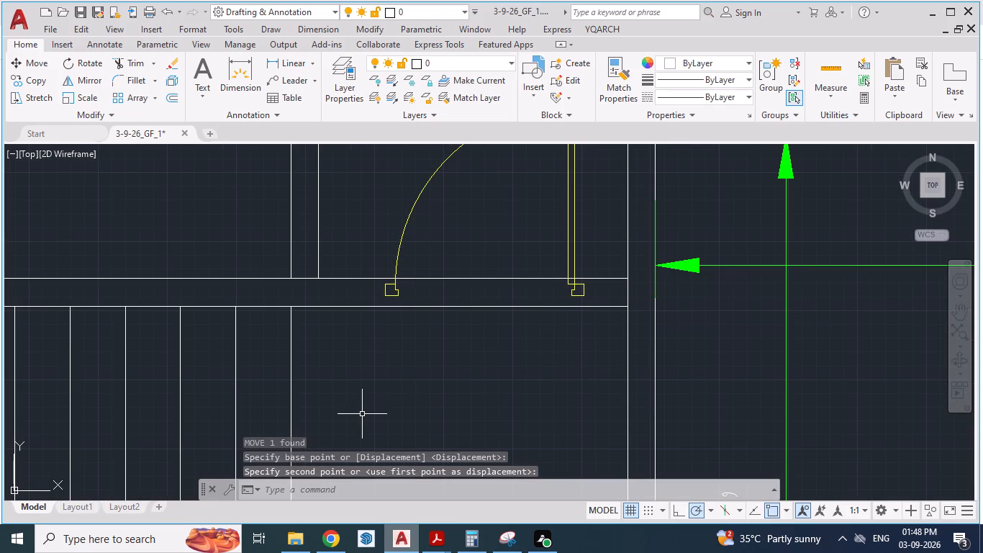
key(Escape)
key(Escape)
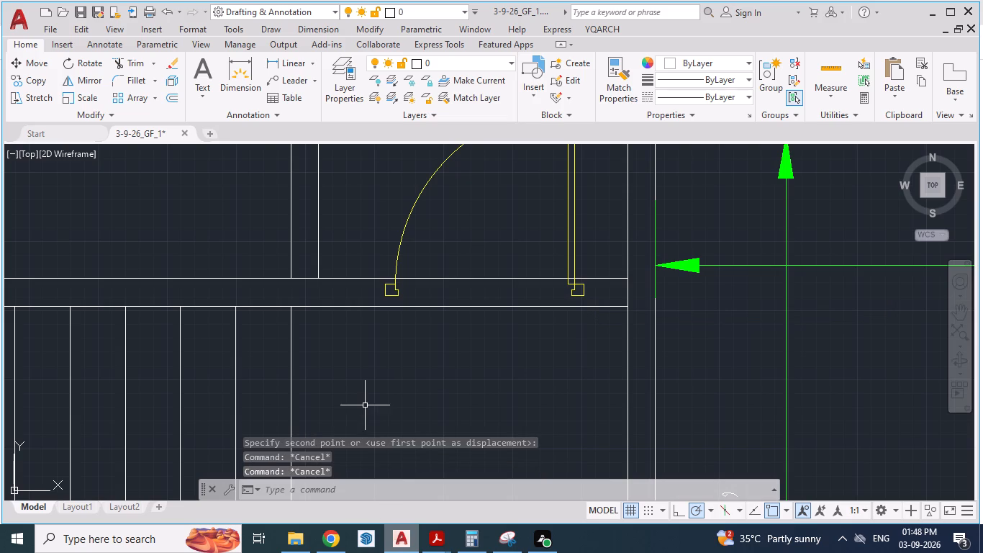
Draw a vertical jamb line across the wall thickness at the west edge of the new door's frame.
key(l)
key(Return)
scroll(403, 299, up, 1)
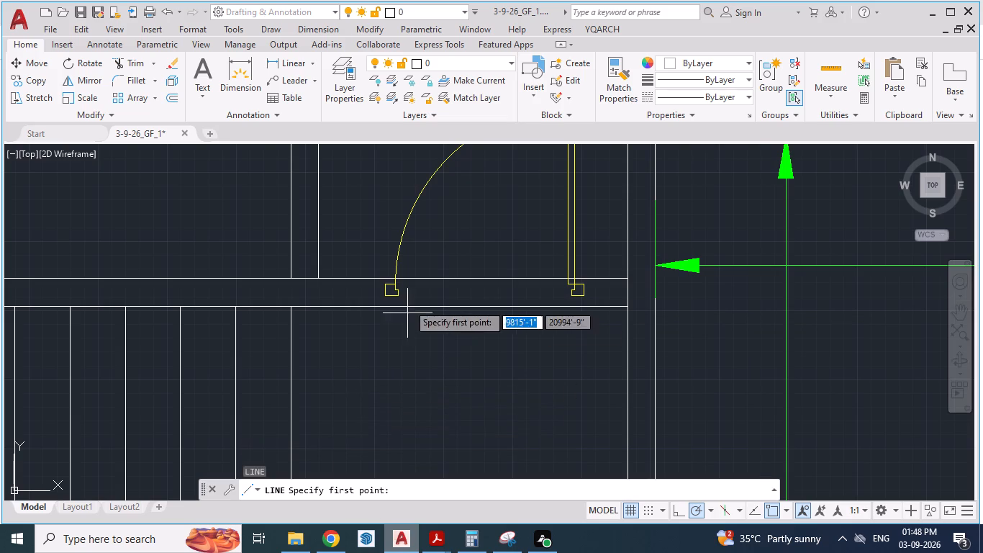
scroll(402, 298, up, 1)
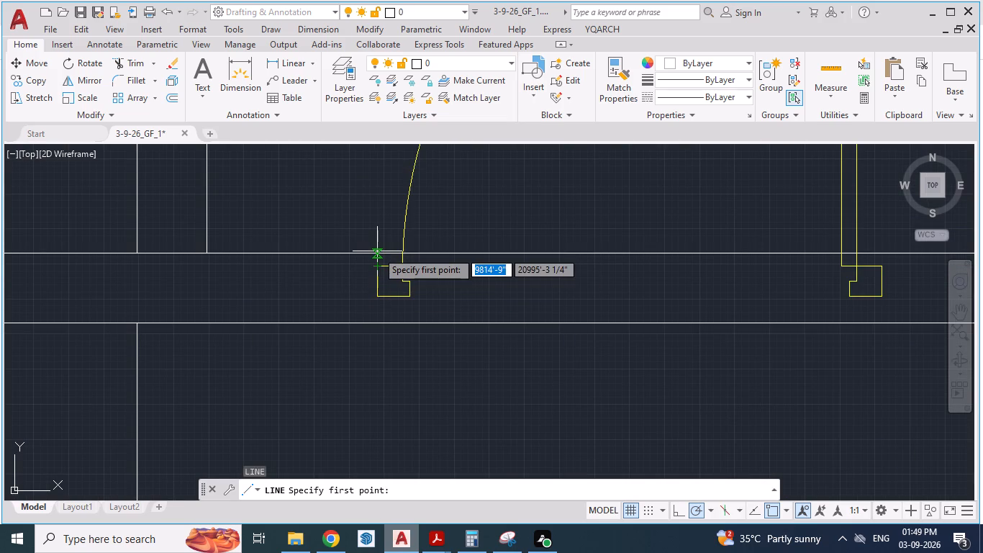
click(377, 251)
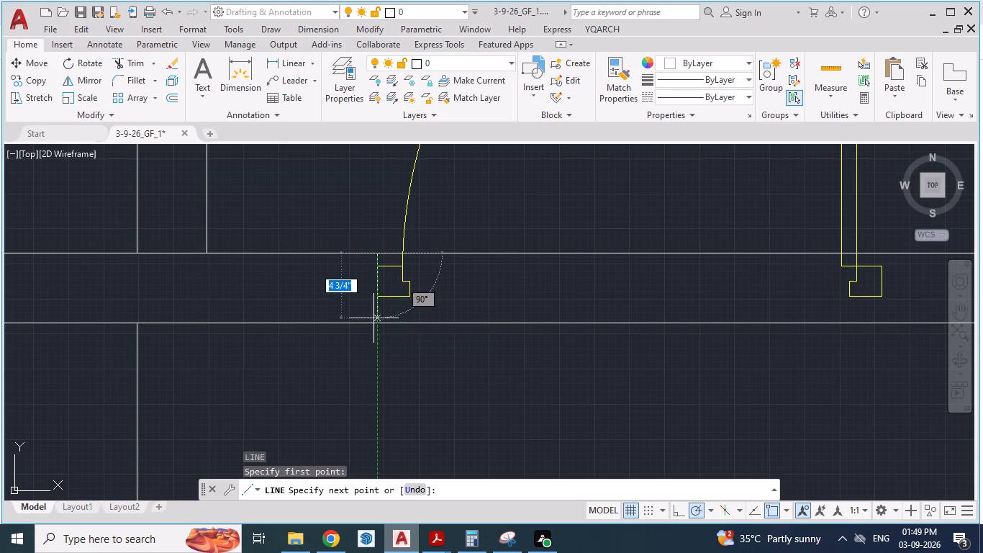
click(376, 320)
key(Return)
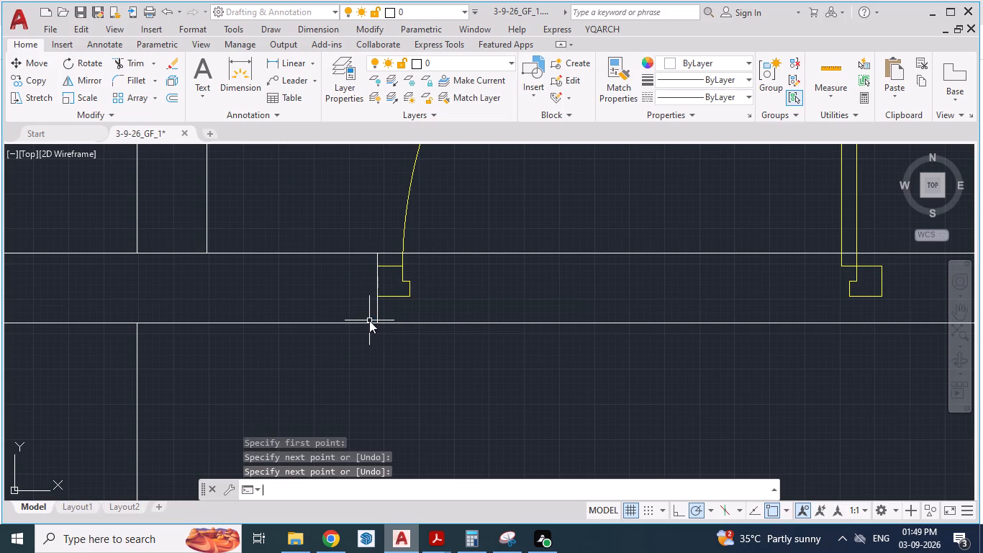
Draw a vertical jamb line, 5 in long, across the wall thickness beside the new door's east frame.
scroll(332, 325, down, 1)
scroll(702, 316, up, 1)
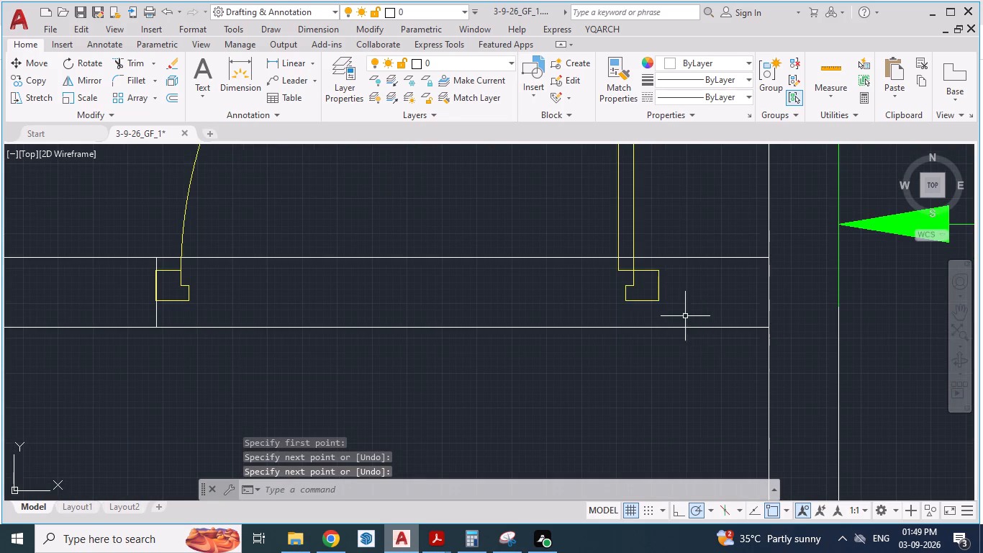
key(l)
key(Return)
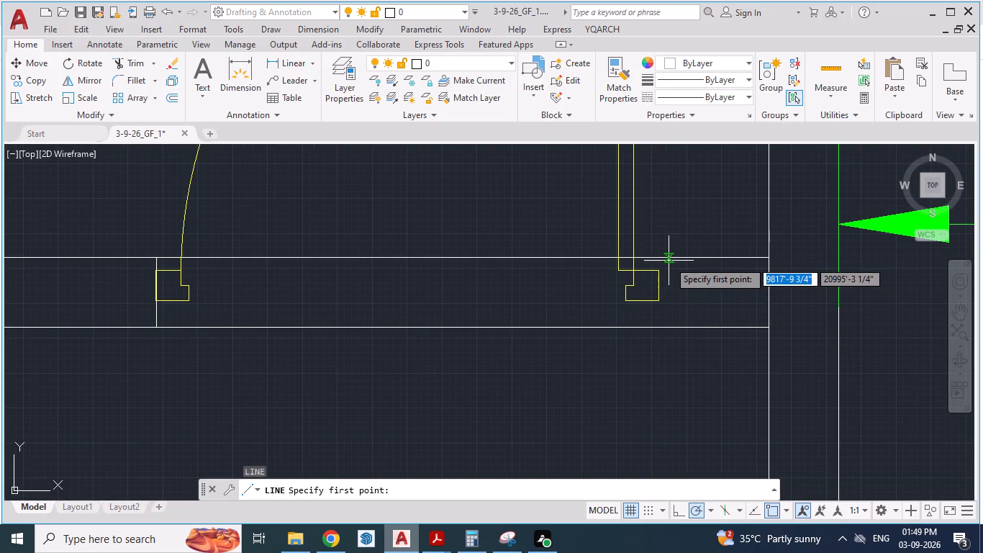
click(659, 257)
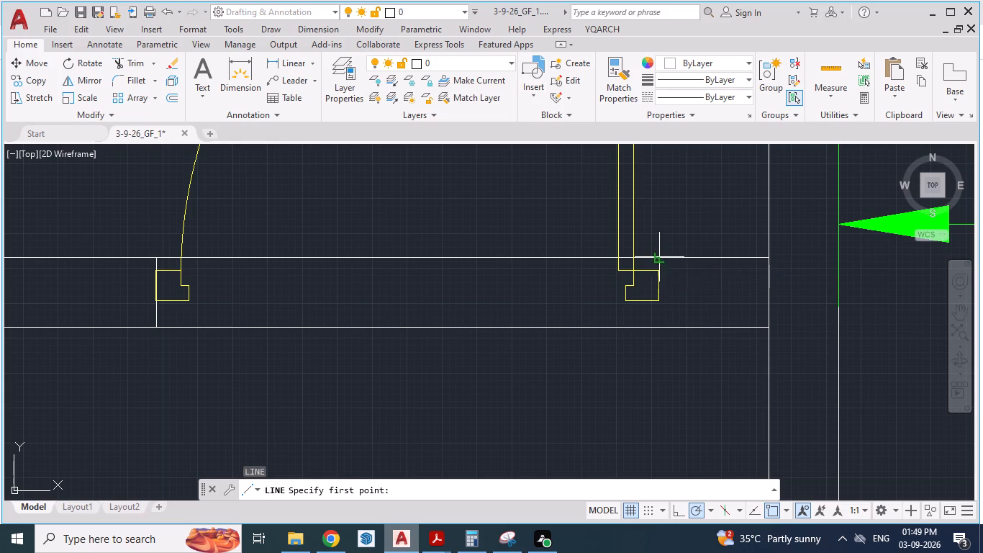
click(658, 325)
key(Return)
Move the east jamb line slightly west onto the outer edge of the door frame.
scroll(662, 314, up, 2)
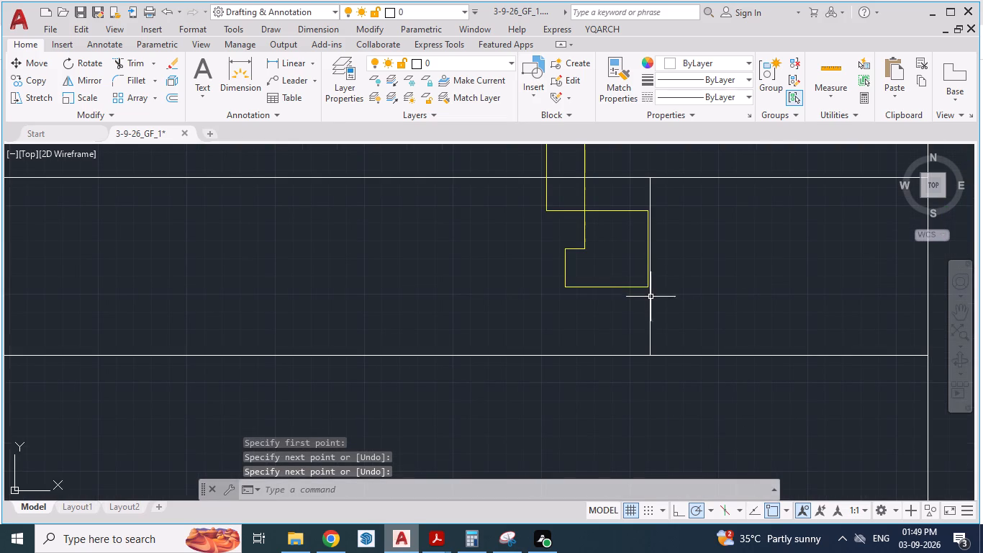
click(651, 299)
scroll(653, 245, up, 3)
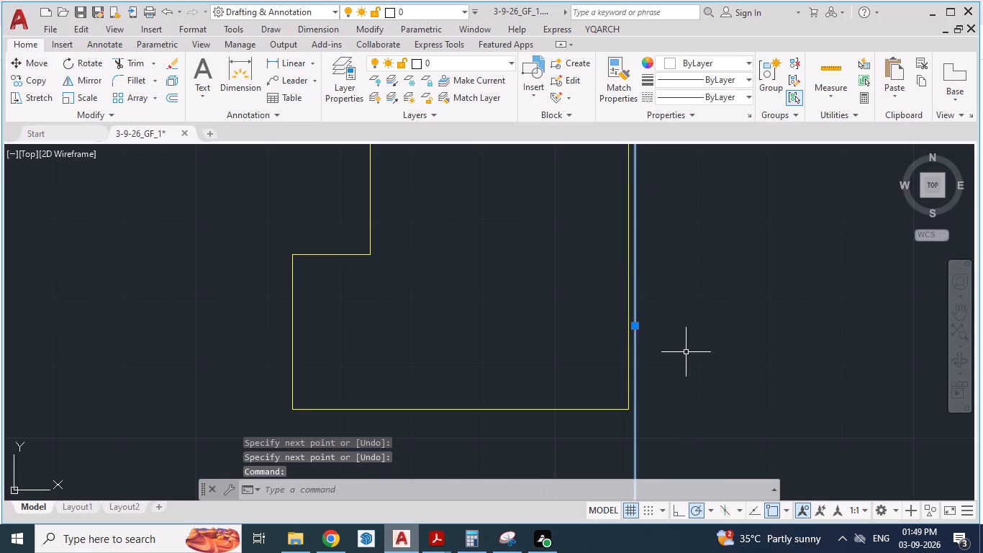
key(m)
key(Return)
scroll(669, 358, up, 2)
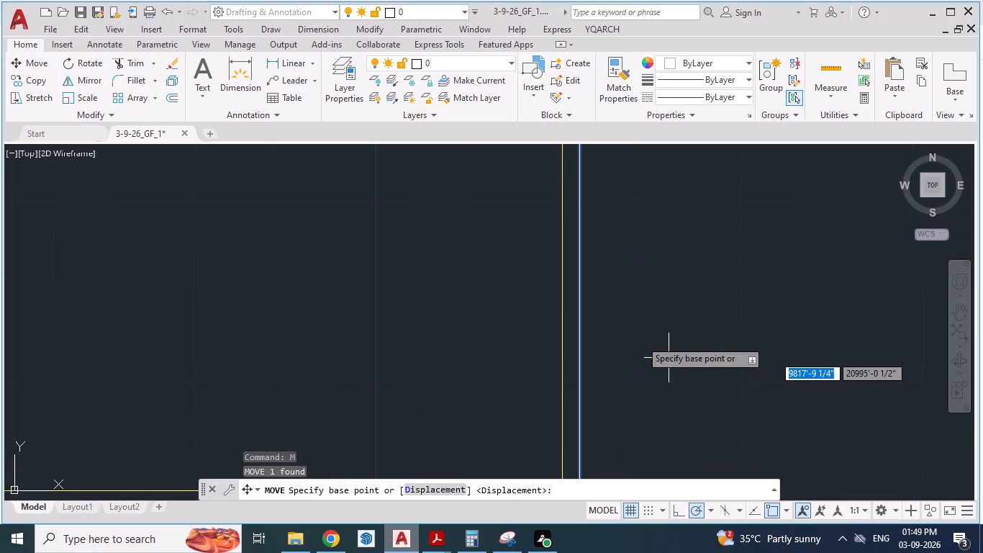
drag(576, 284, 562, 287)
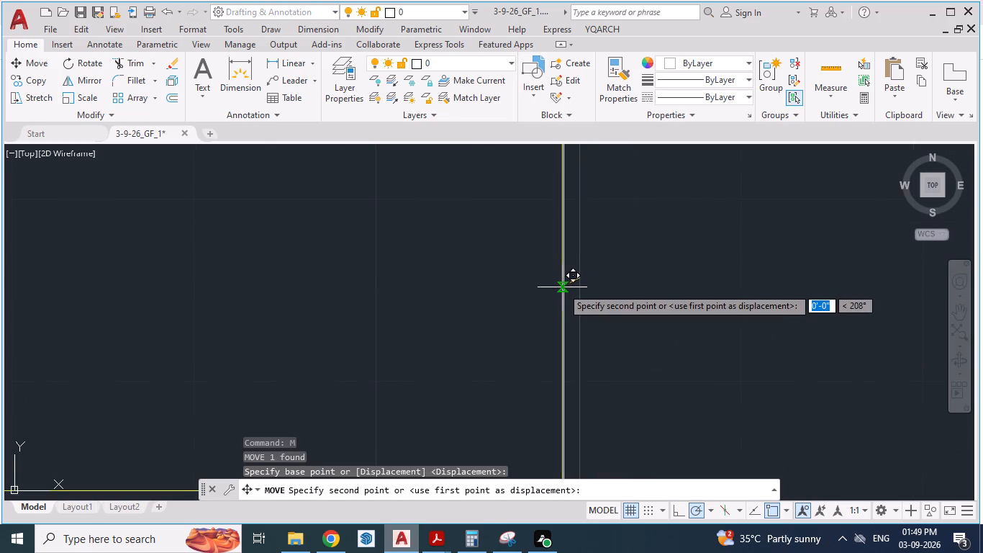
drag(562, 287, 560, 287)
click(560, 287)
scroll(670, 249, down, 6)
key(Escape)
key(Escape)
scroll(658, 258, down, 1)
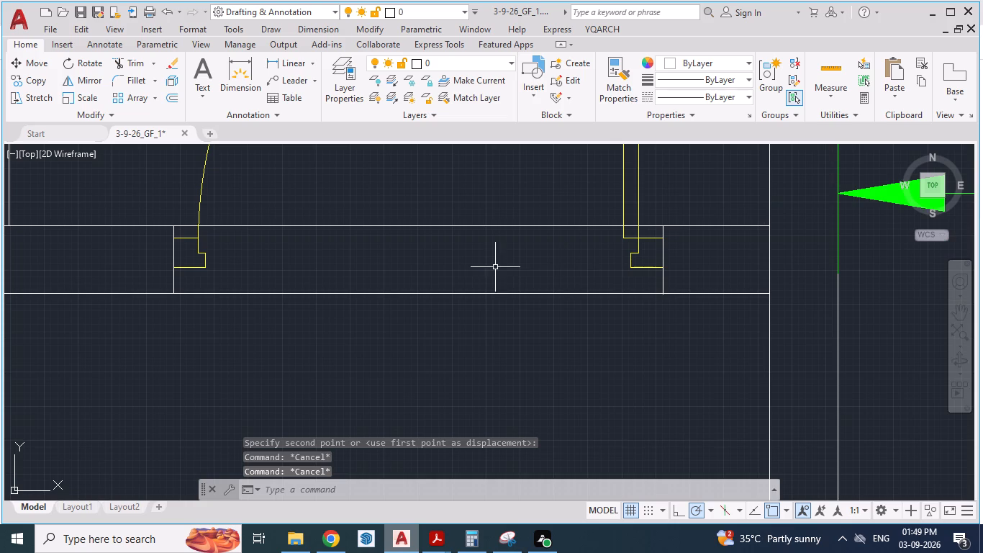
Trim both wall lines between the jambs of the door north of the stairs, plus the stub above its west frame.
text(TR)
key(Return)
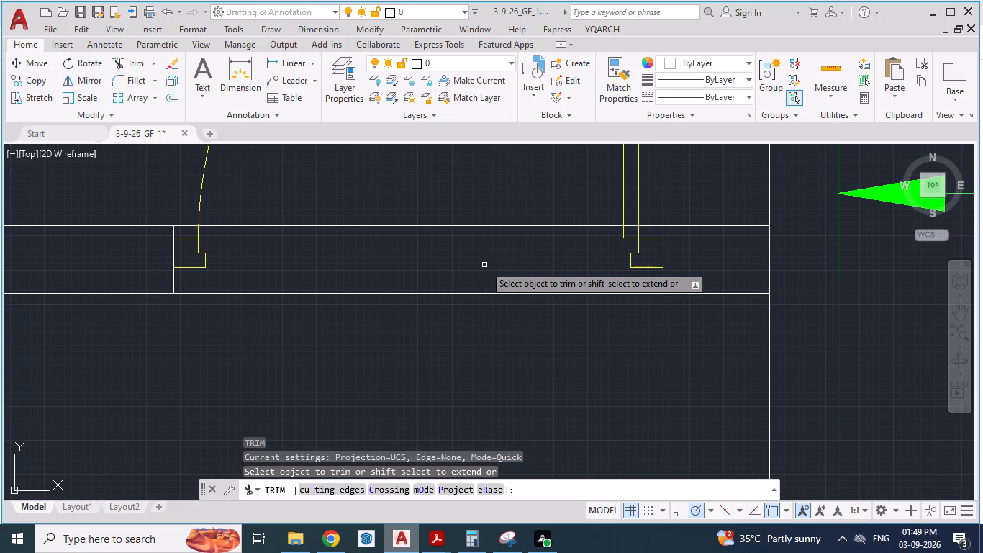
click(444, 226)
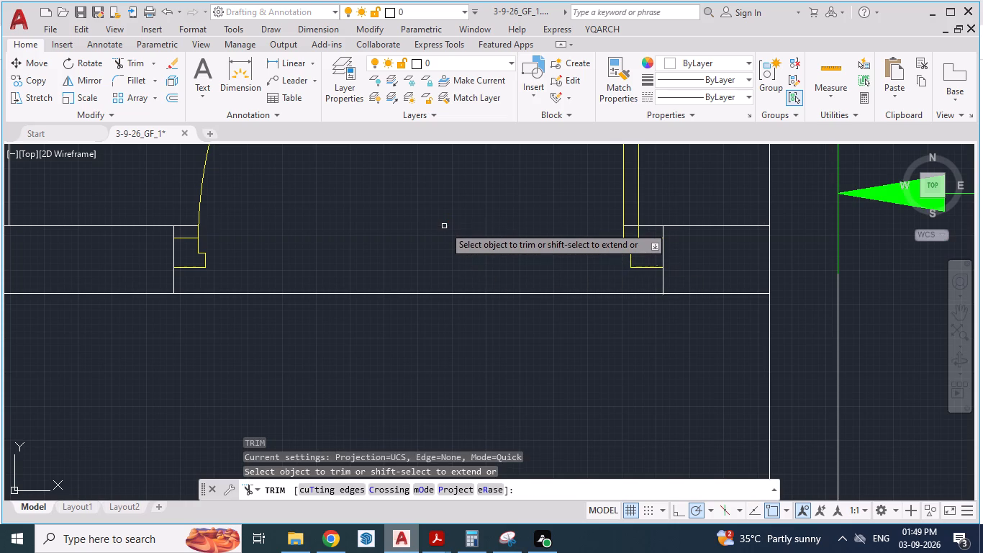
click(427, 292)
scroll(154, 210, up, 2)
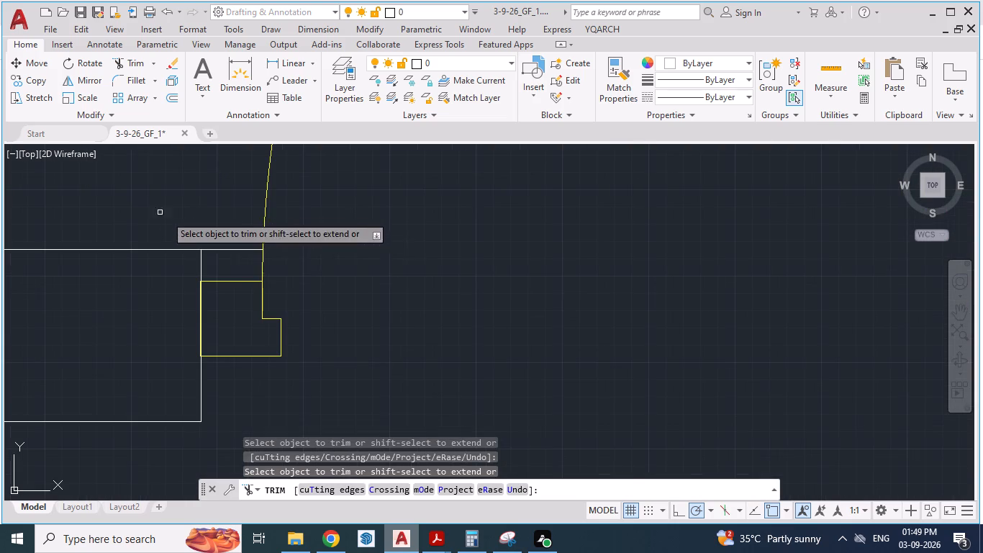
click(229, 250)
scroll(219, 234, down, 3)
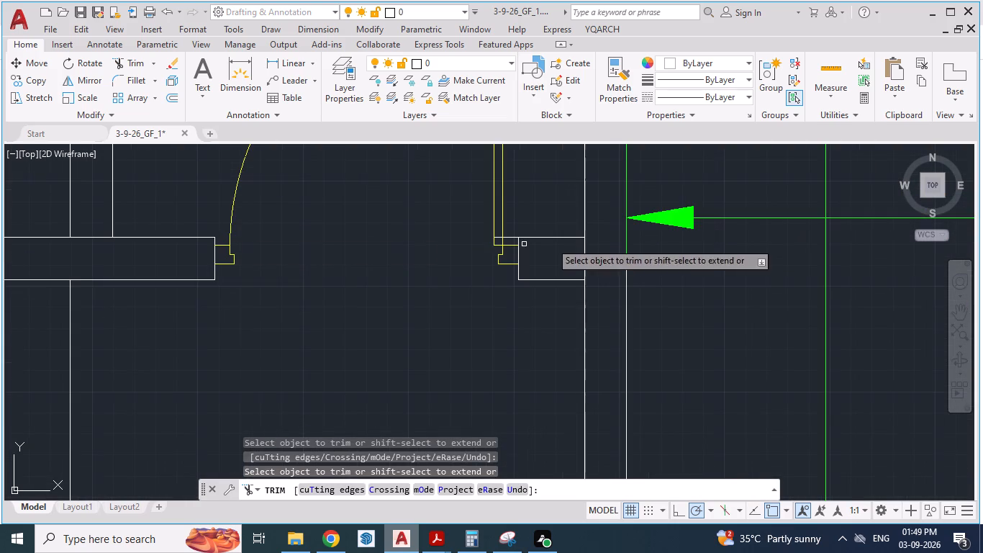
Trim the leftover wall line stub that crosses the door leaf above the east frame of the same opening.
scroll(522, 232, up, 2)
click(486, 245)
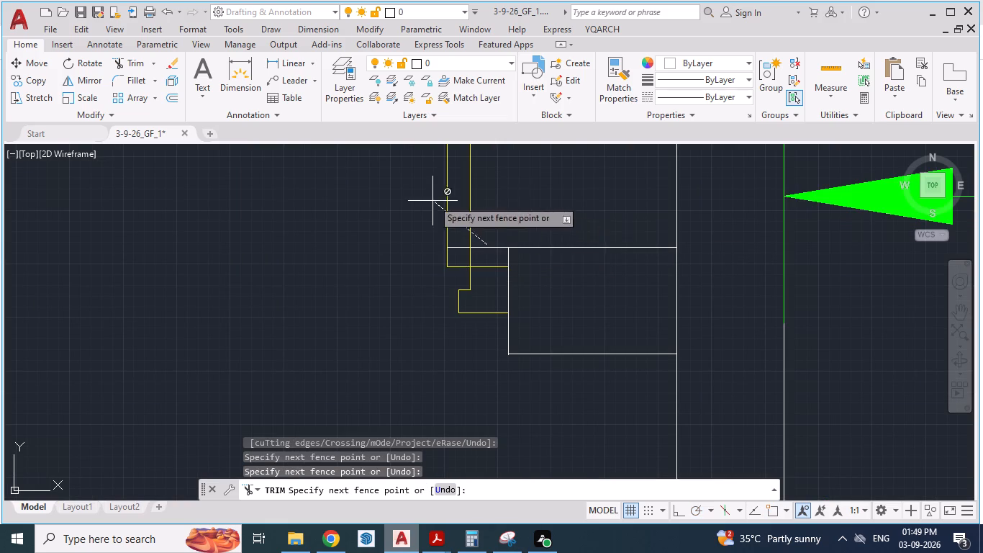
scroll(520, 220, up, 1)
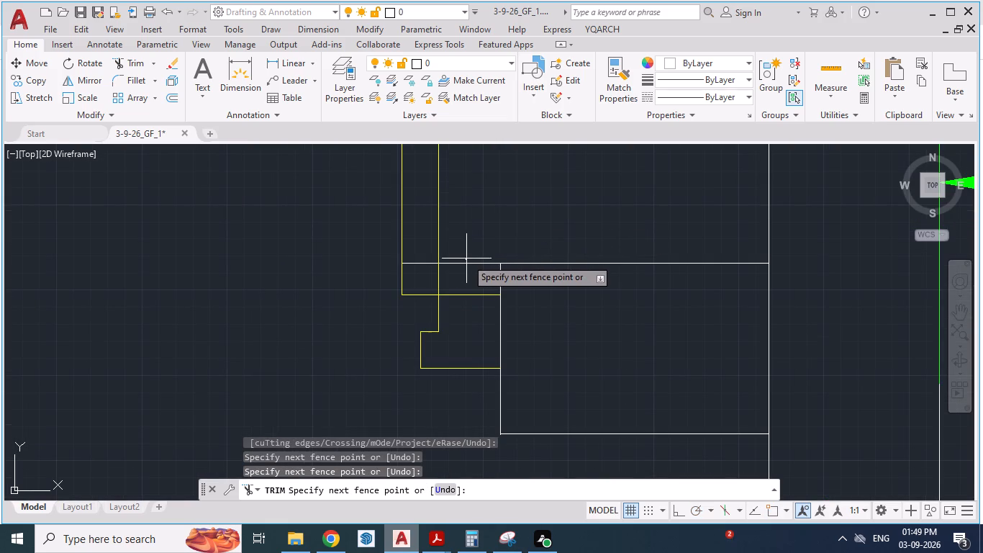
click(467, 264)
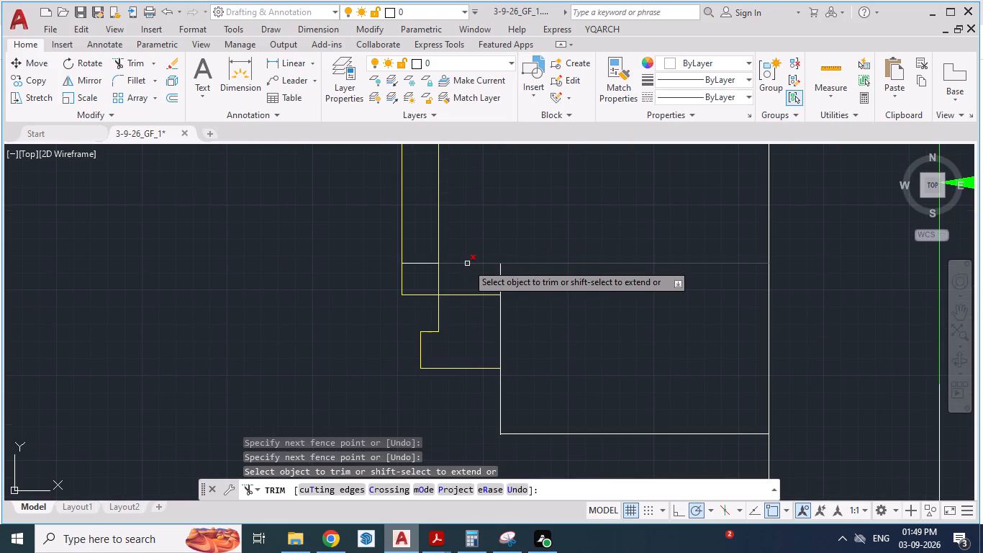
key(Escape)
key(Escape)
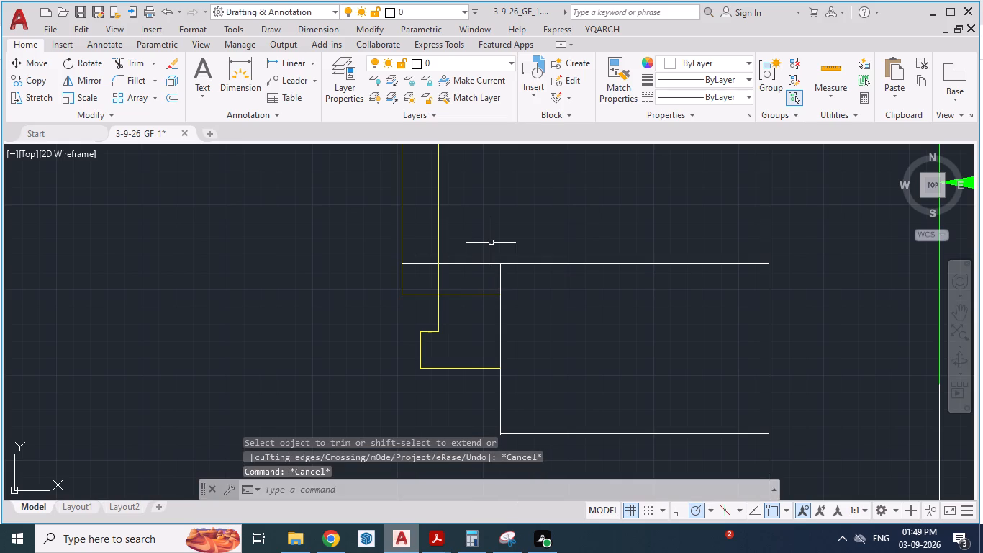
key(Escape)
key(Escape)
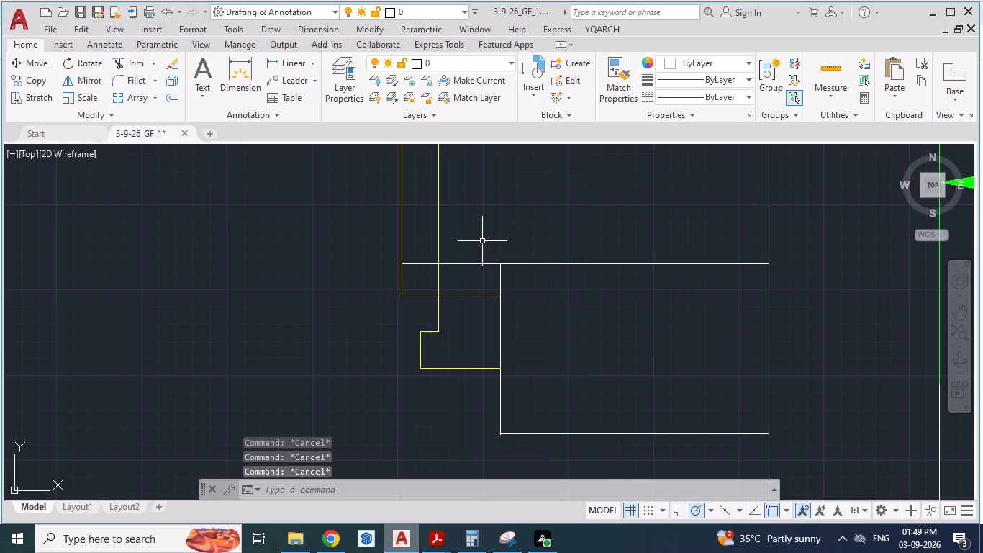
text(TR)
key(Return)
scroll(399, 248, up, 3)
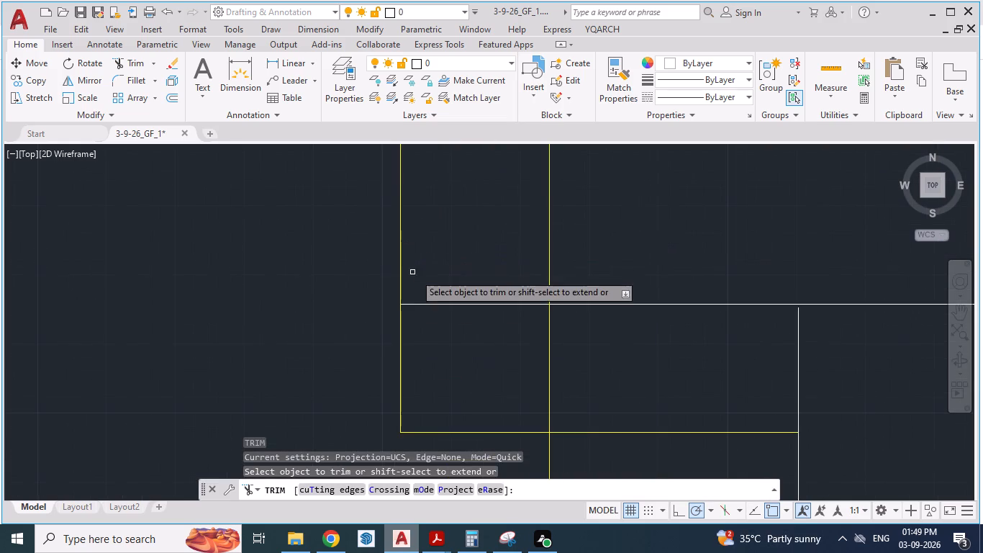
click(440, 305)
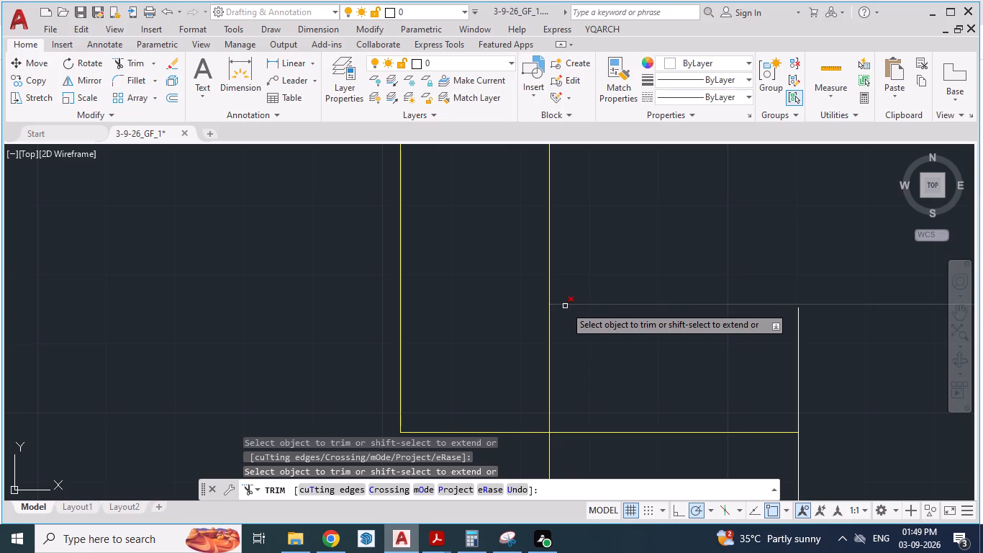
scroll(443, 238, down, 5)
key(Escape)
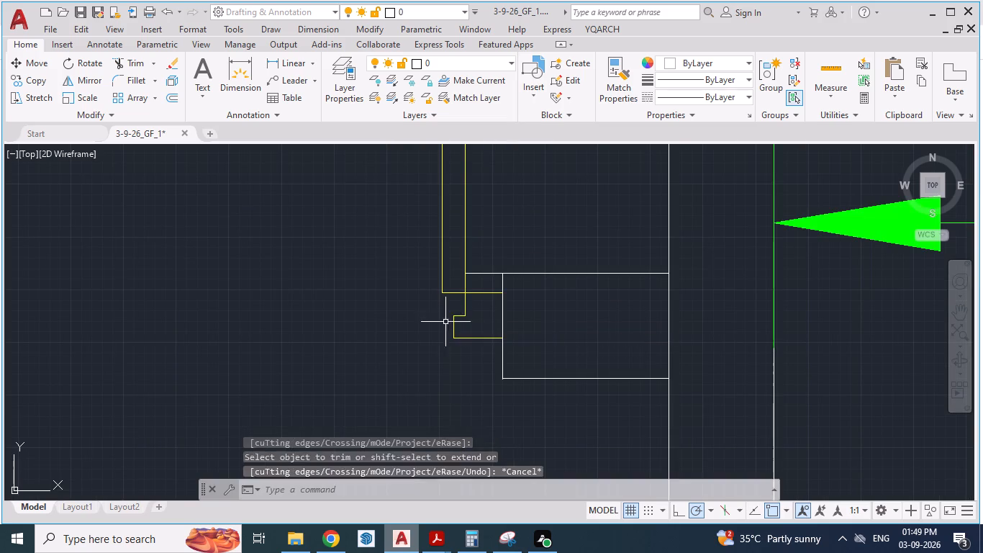
key(Escape)
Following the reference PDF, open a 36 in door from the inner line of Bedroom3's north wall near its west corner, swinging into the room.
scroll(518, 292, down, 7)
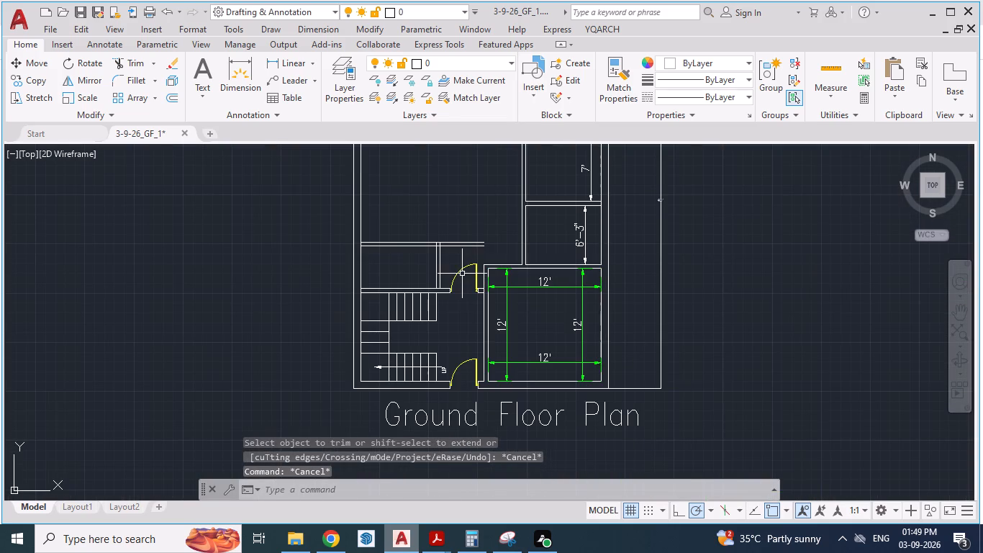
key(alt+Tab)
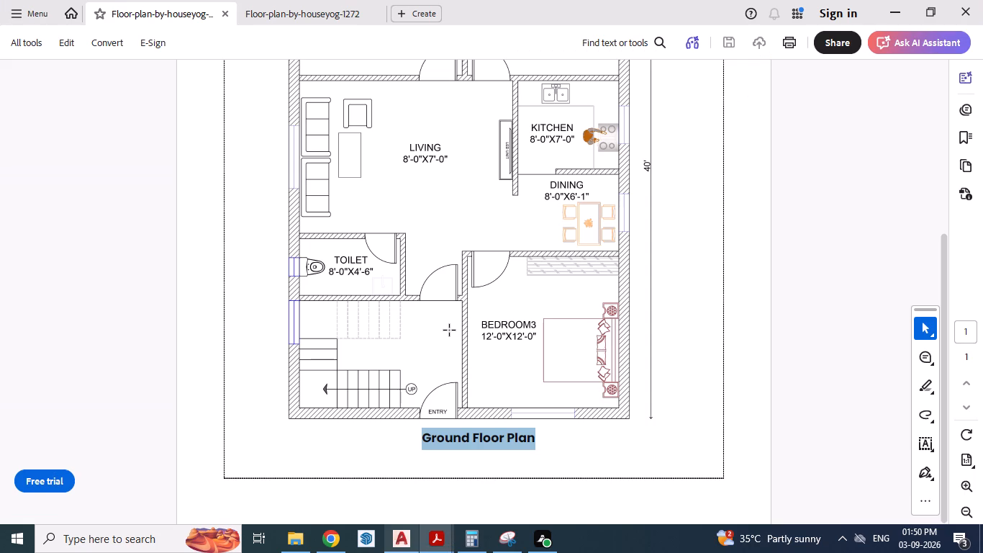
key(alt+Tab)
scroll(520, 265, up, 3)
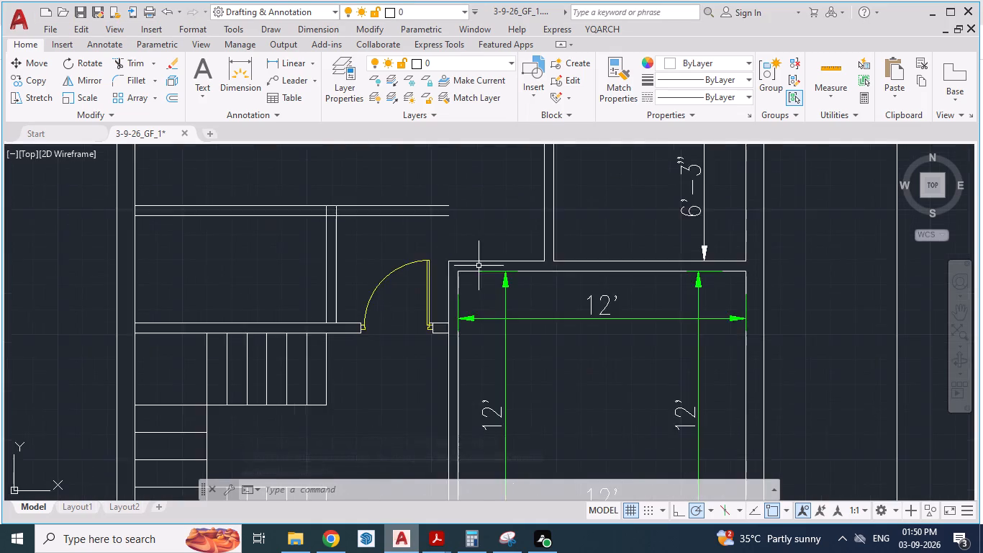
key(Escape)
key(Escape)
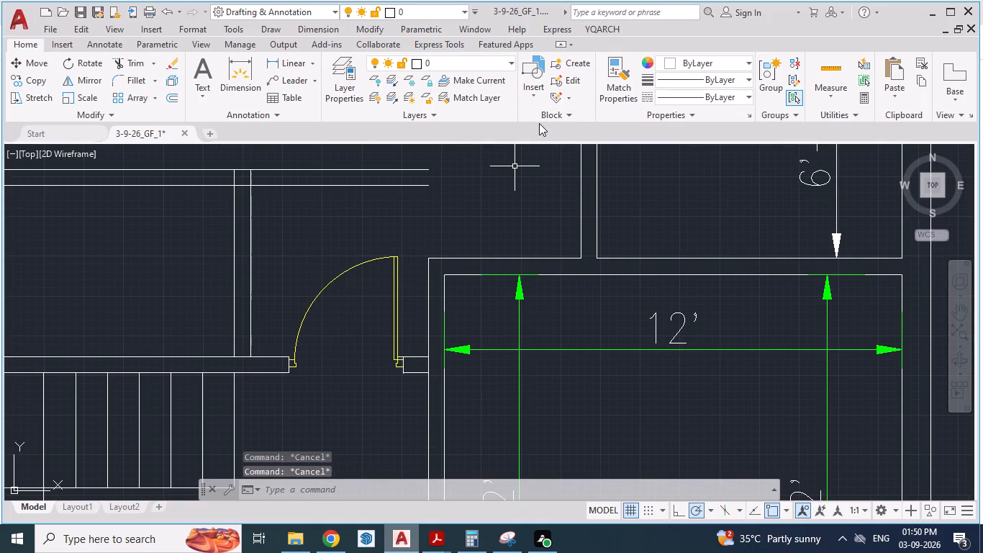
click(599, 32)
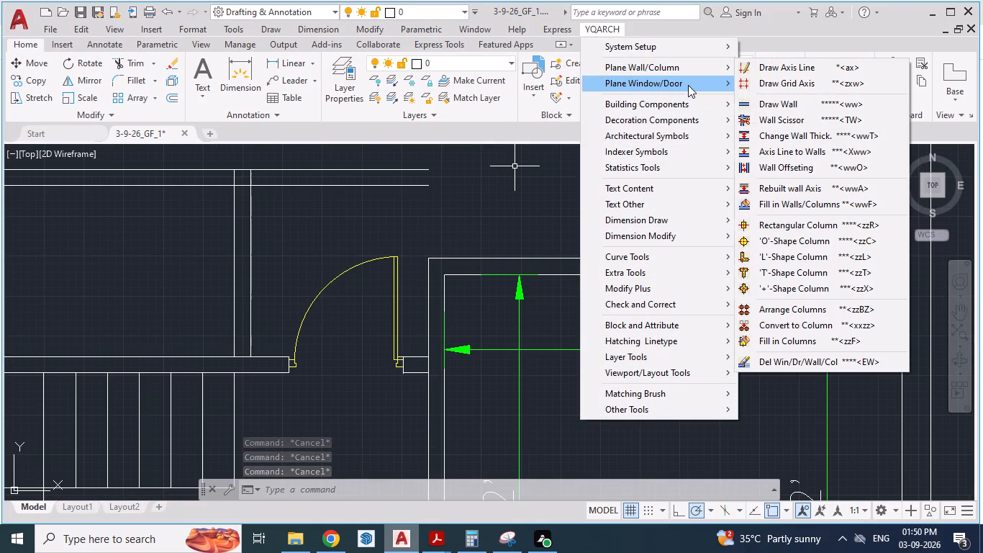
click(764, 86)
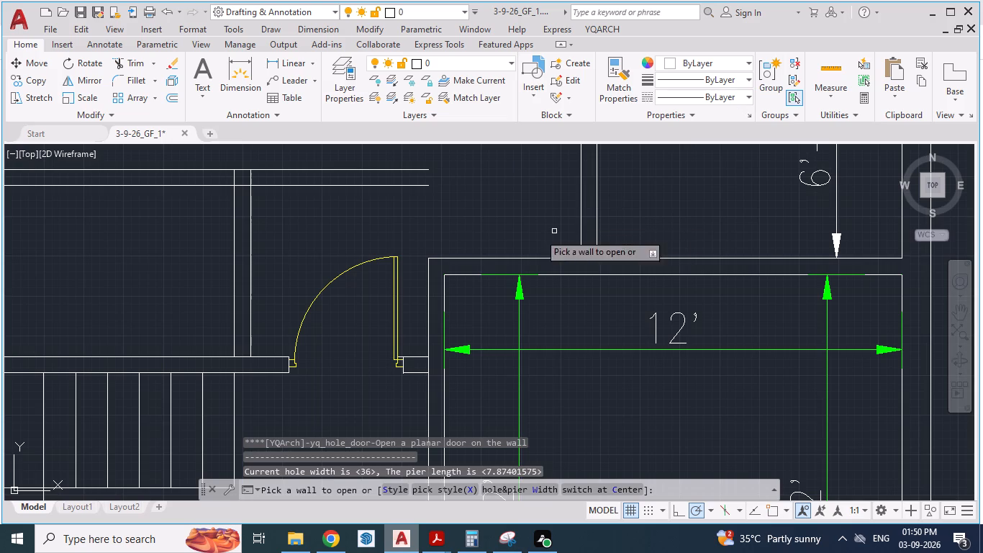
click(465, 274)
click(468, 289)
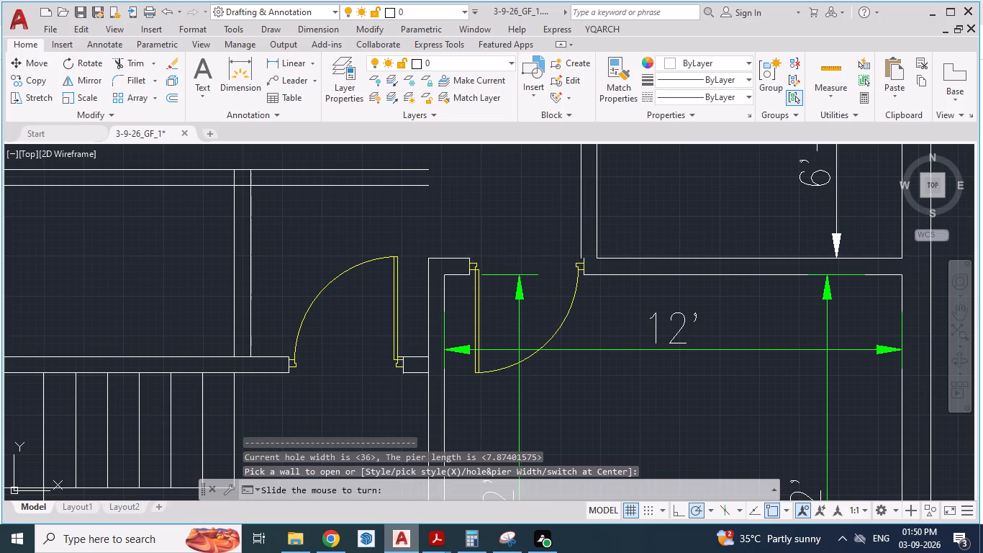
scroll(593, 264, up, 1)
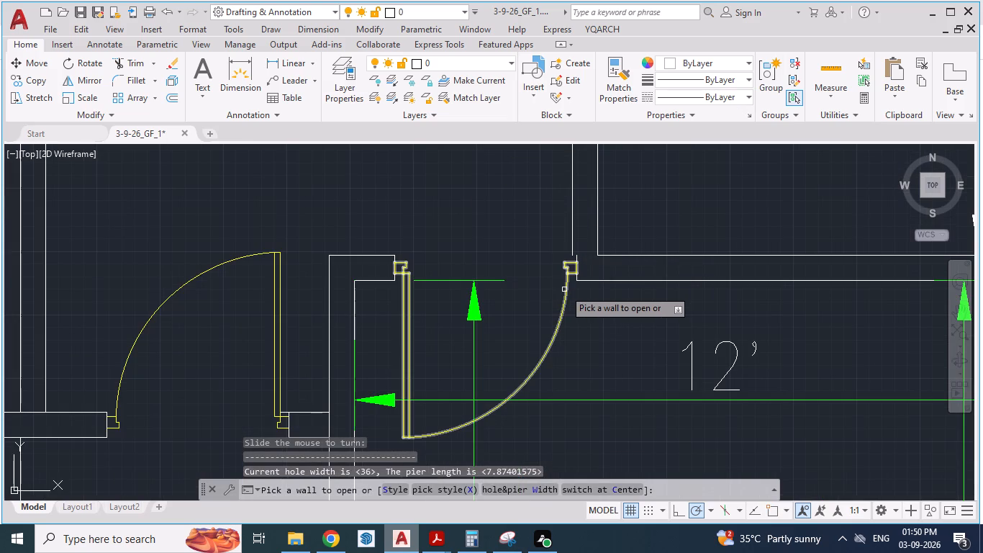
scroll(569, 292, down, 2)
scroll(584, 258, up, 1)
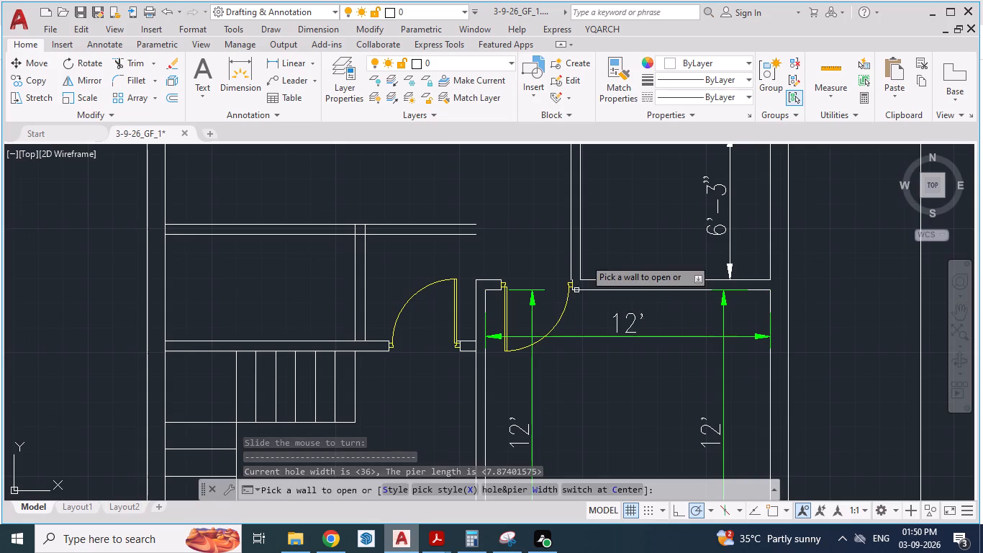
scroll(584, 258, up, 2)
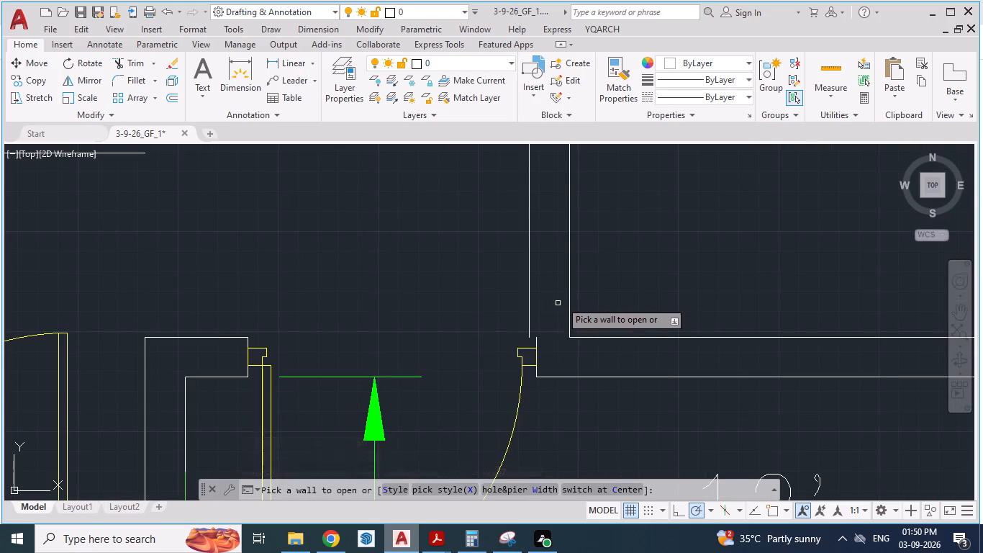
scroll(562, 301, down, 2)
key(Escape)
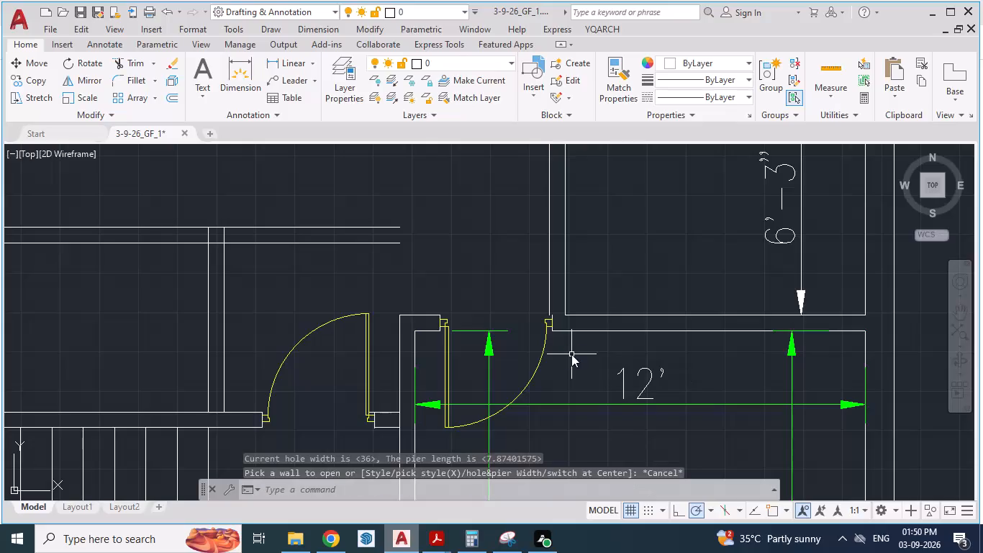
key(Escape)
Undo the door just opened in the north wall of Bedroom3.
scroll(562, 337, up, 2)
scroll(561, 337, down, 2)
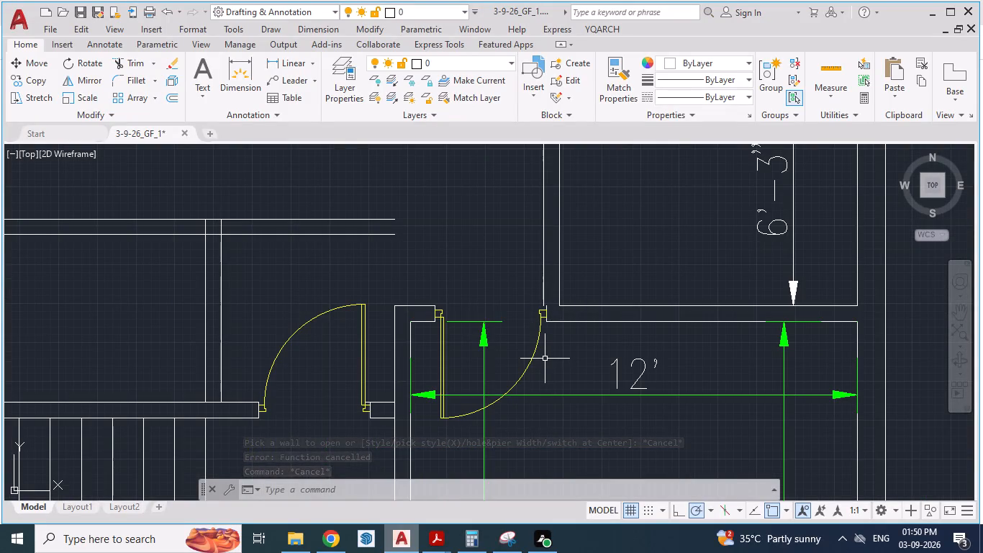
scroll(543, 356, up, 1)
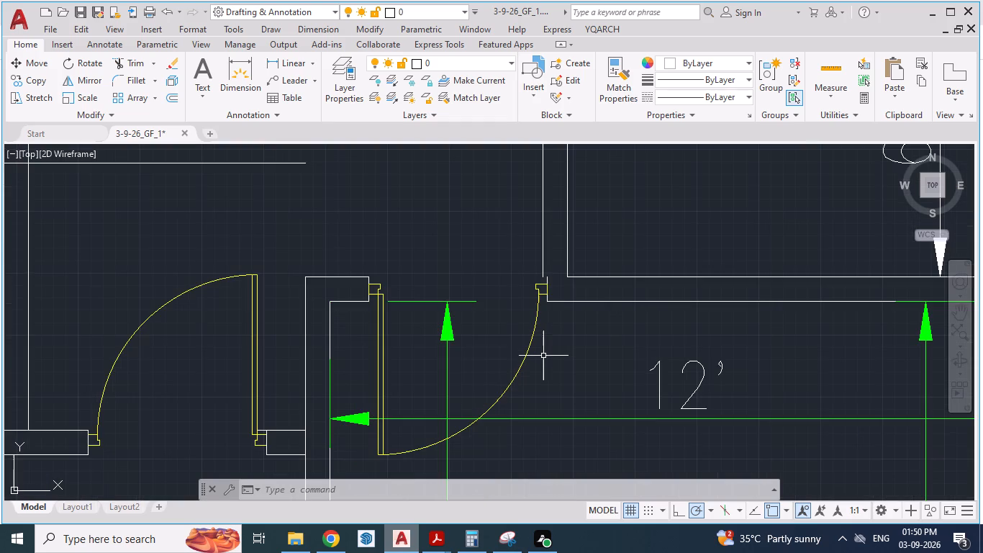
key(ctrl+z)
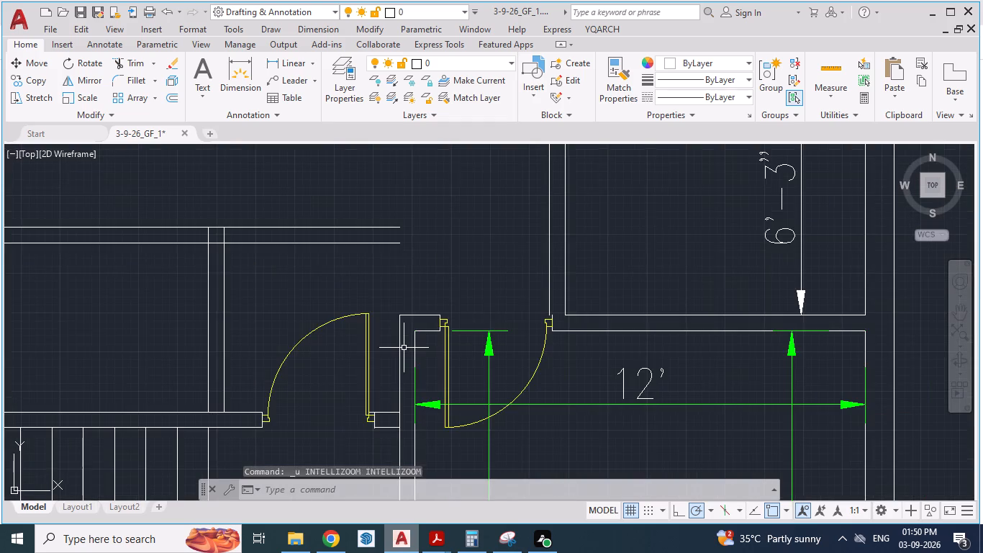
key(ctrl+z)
Delete the western vertical 12' dimension inside Bedroom3, clearing the door swing area.
scroll(391, 273, up, 1)
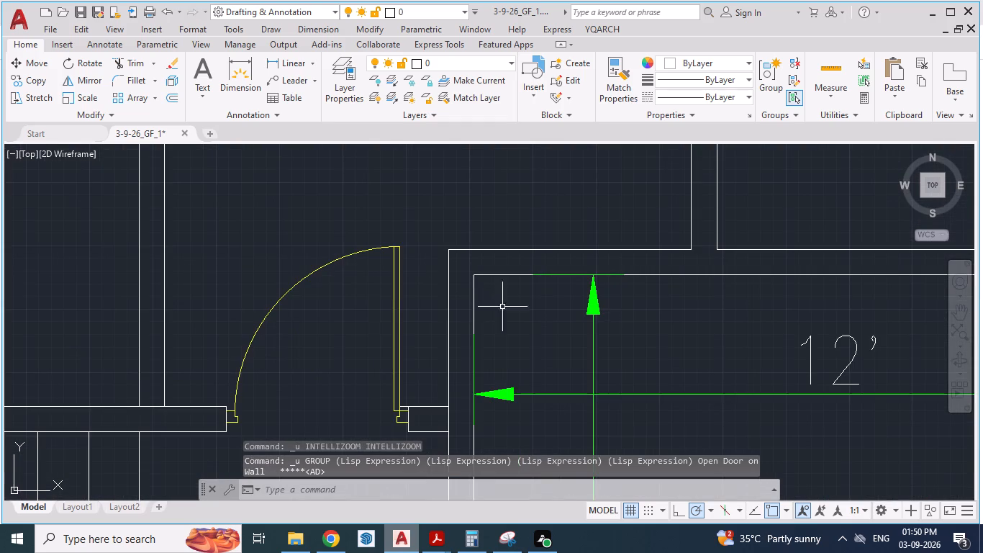
click(594, 306)
key(Escape)
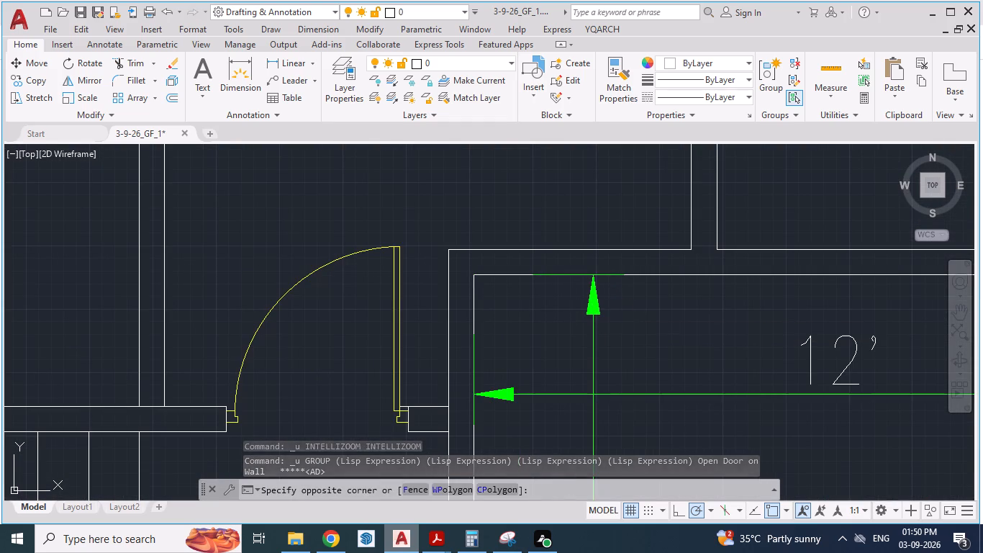
key(Escape)
click(638, 319)
click(548, 324)
key(Delete)
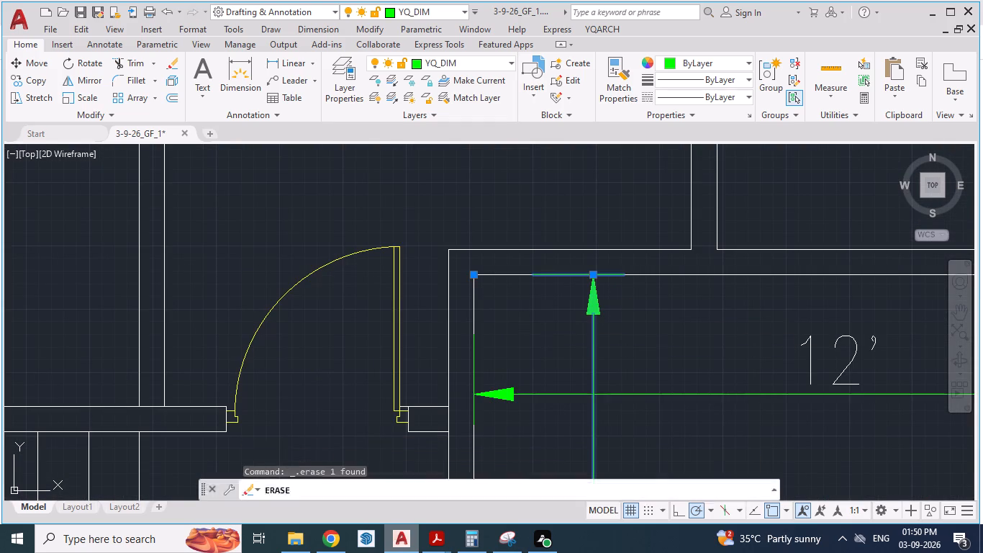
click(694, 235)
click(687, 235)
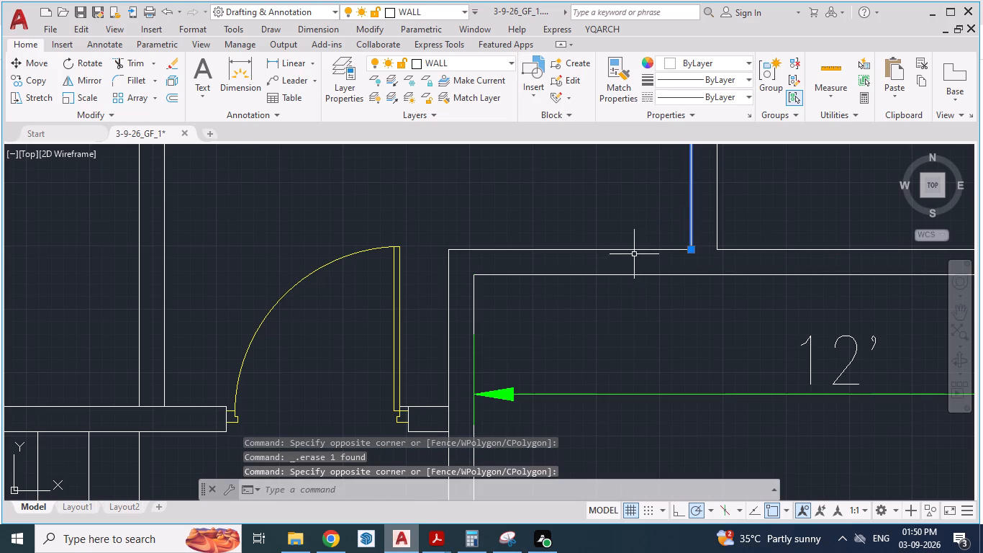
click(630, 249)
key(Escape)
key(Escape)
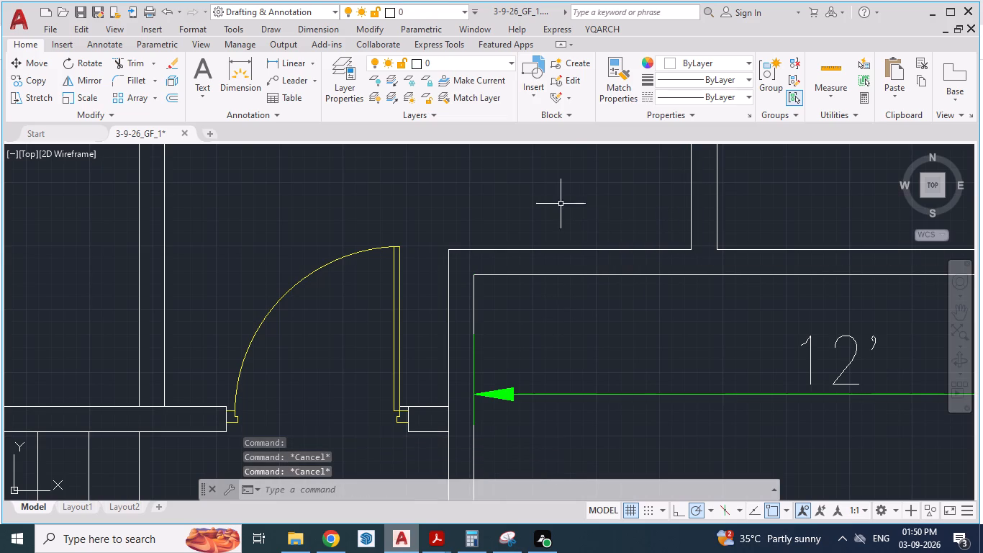
Open a 36 in door from the outer line of Bedroom3's north wall near its west corner, hinged west and swinging into the room.
click(599, 30)
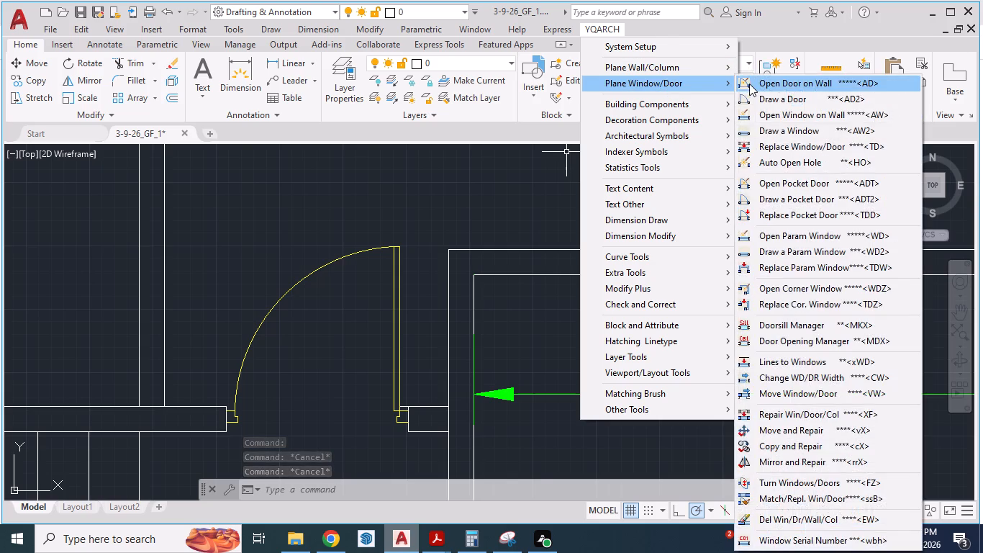
click(749, 84)
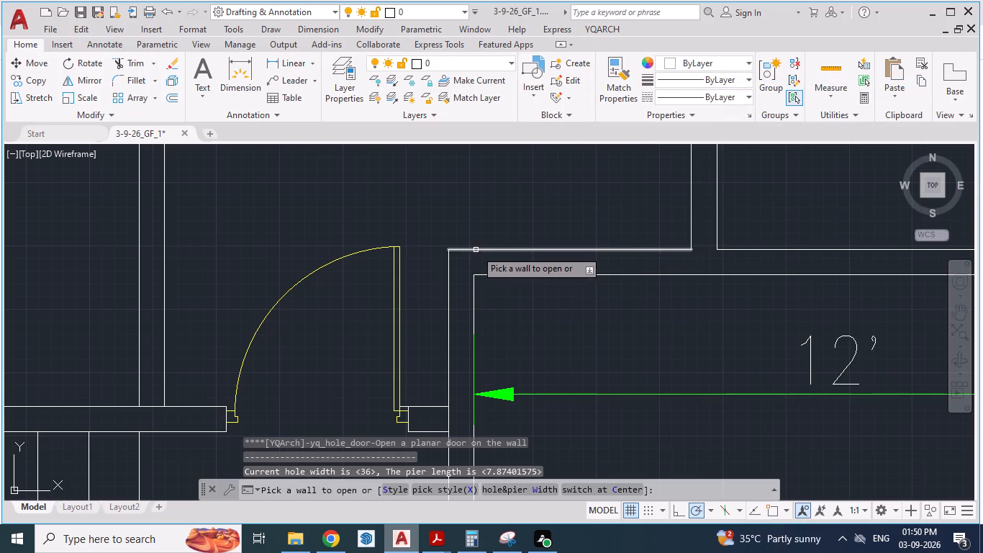
click(475, 249)
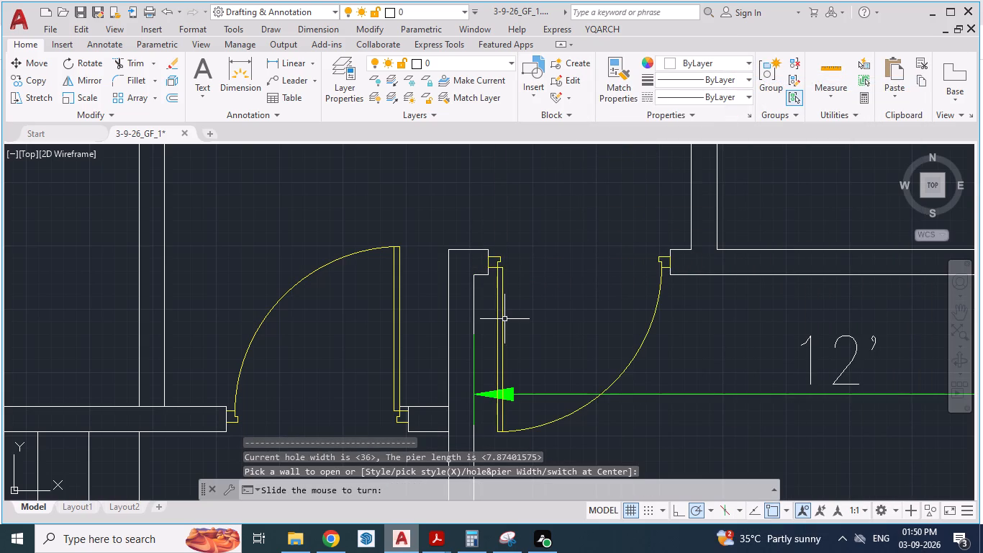
click(504, 319)
scroll(556, 293, down, 2)
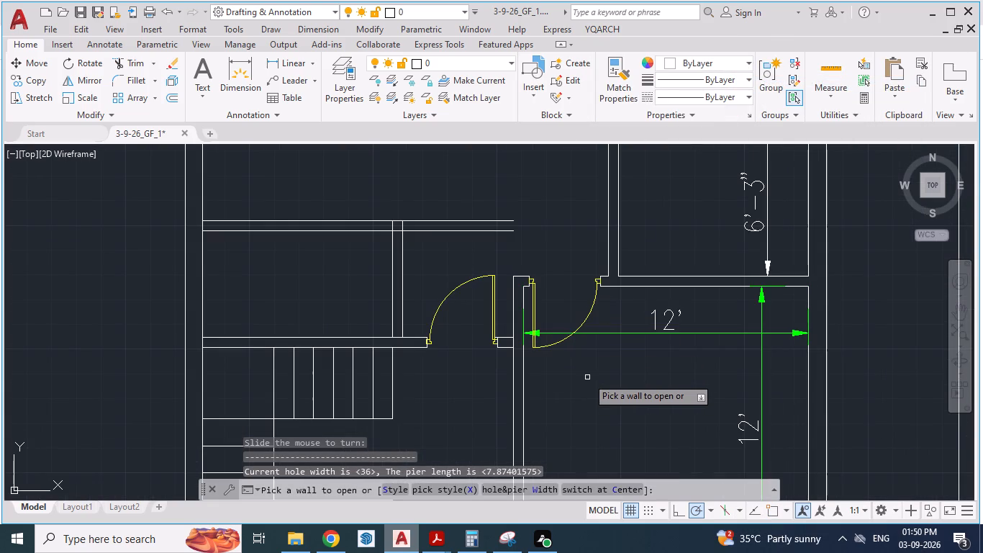
Following the reference PDF, trim both lines of the toilet's north wall where they overshoot its east wall.
key(alt+Tab)
key(alt+Tab)
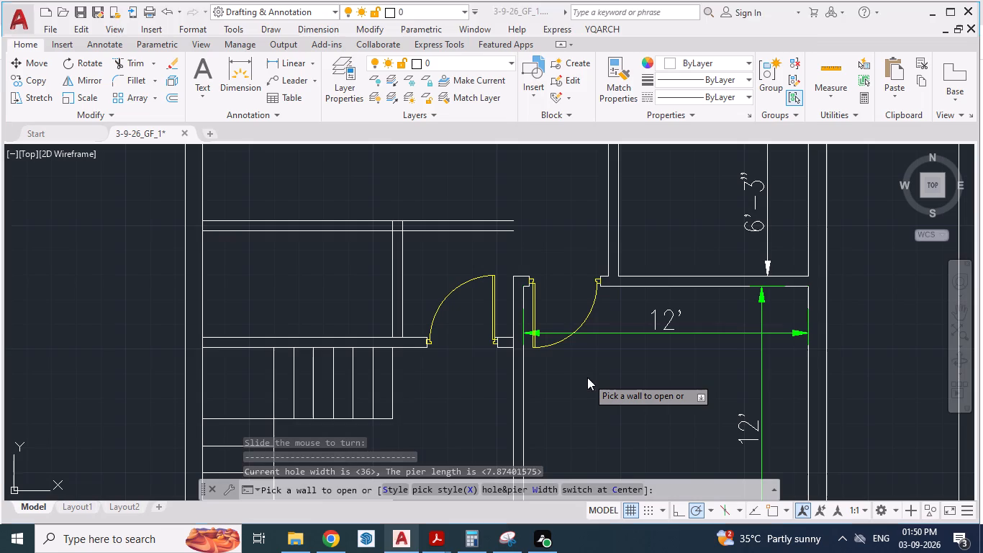
scroll(587, 377, down, 1)
key(alt+Tab)
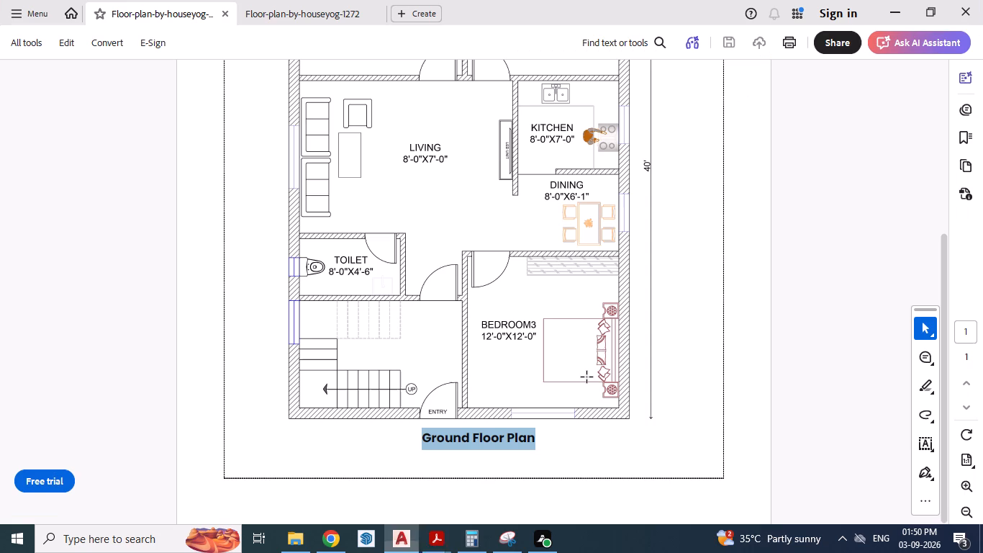
key(alt+Tab)
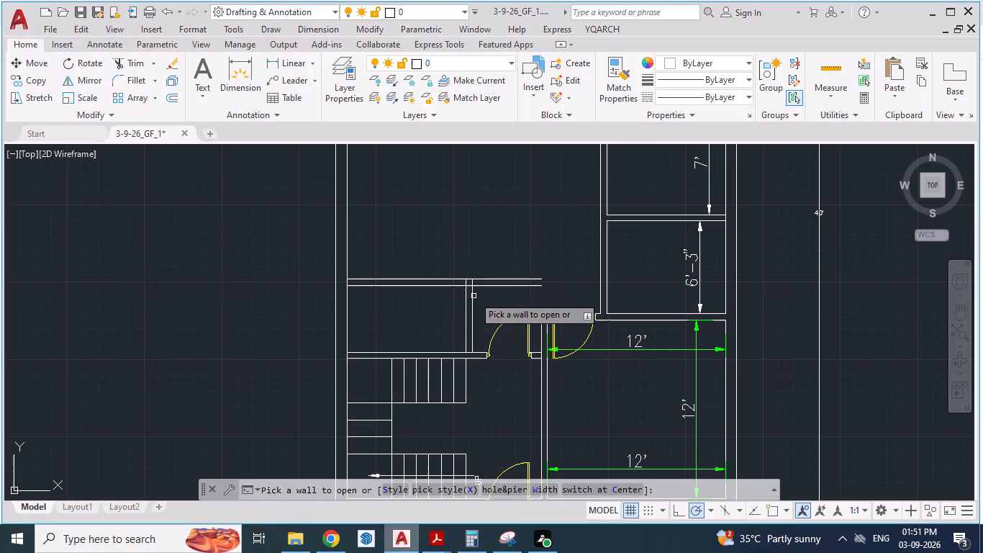
scroll(474, 296, up, 2)
key(Escape)
key(Escape)
text(TR)
key(Return)
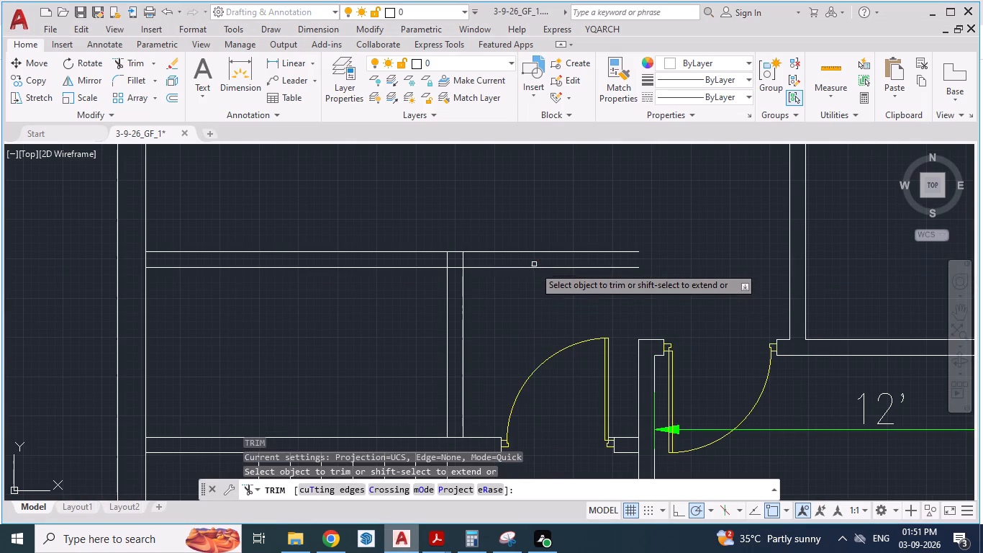
click(534, 266)
click(525, 253)
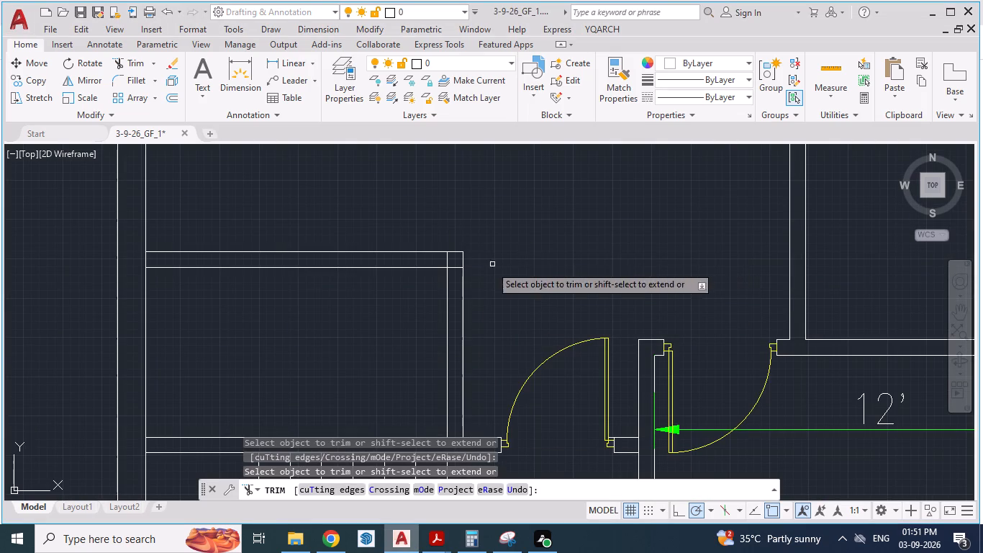
Trim the overlapping line ends inside the northeast corner where the toilet's north and east walls meet.
scroll(420, 293, up, 2)
click(484, 195)
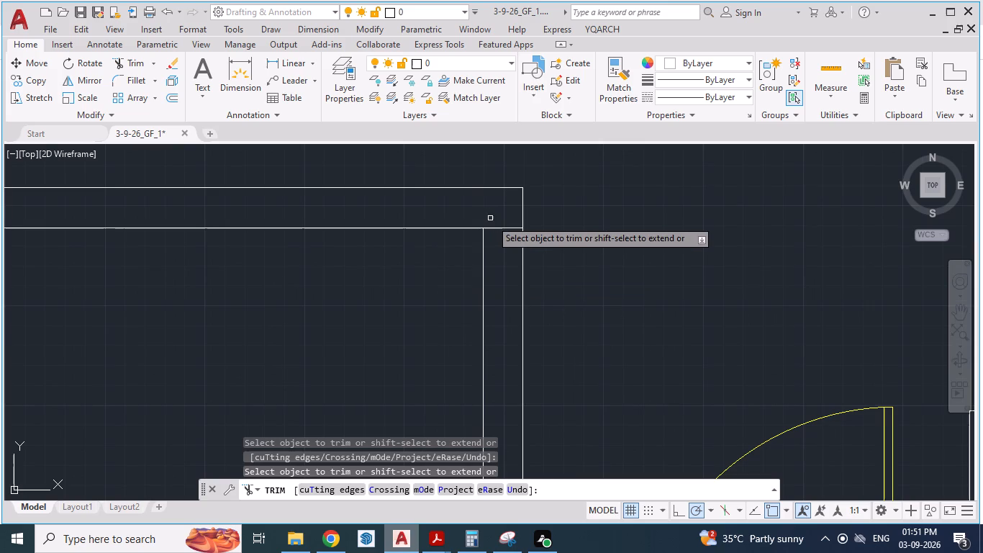
click(497, 228)
scroll(481, 222, down, 3)
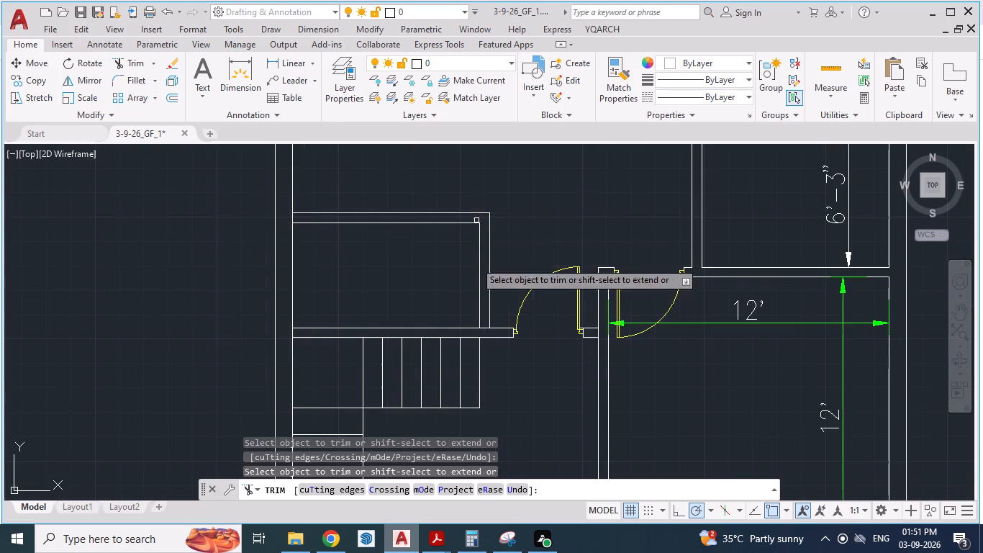
key(Escape)
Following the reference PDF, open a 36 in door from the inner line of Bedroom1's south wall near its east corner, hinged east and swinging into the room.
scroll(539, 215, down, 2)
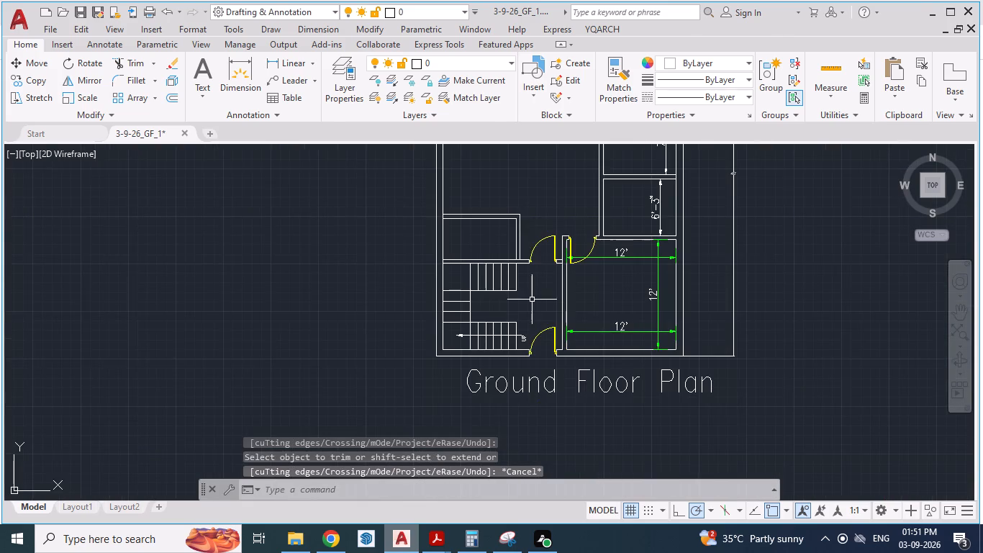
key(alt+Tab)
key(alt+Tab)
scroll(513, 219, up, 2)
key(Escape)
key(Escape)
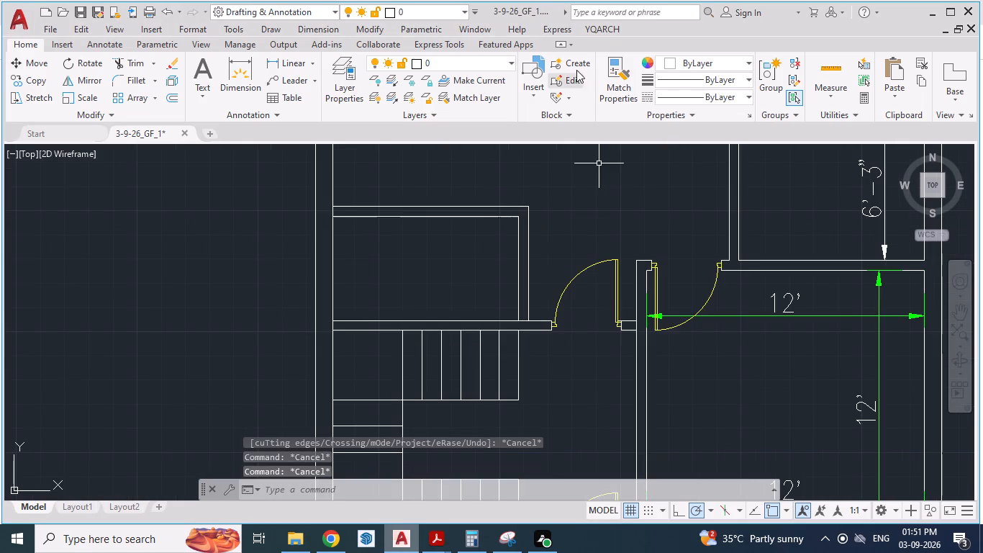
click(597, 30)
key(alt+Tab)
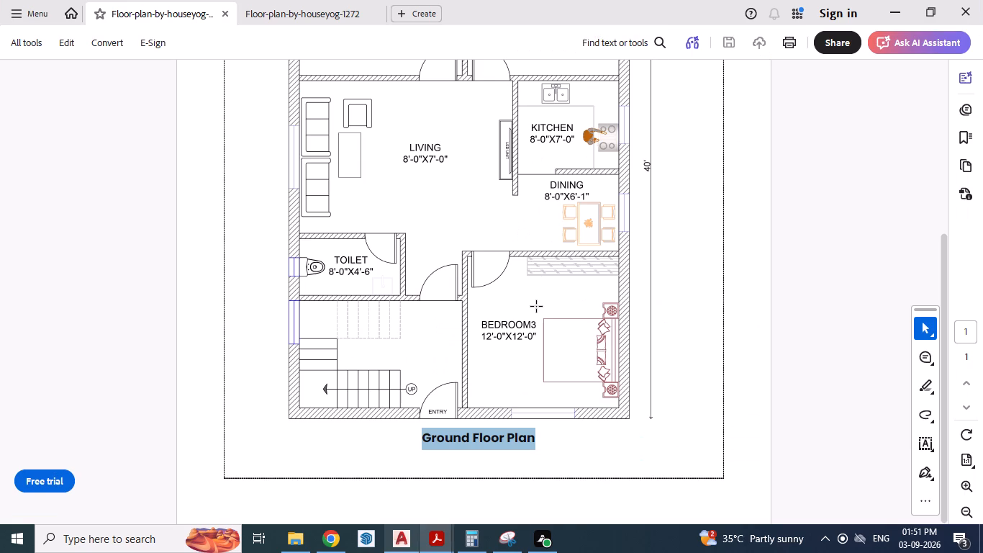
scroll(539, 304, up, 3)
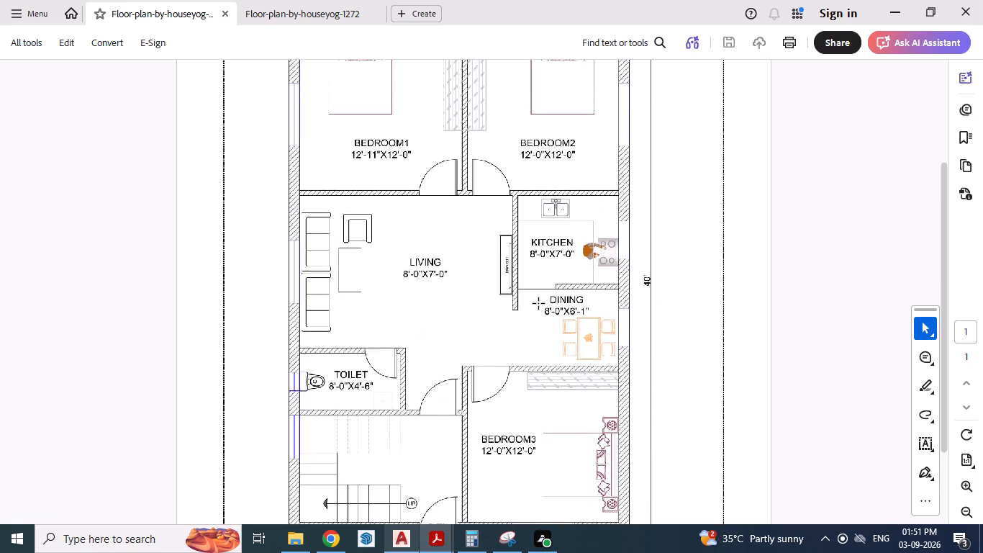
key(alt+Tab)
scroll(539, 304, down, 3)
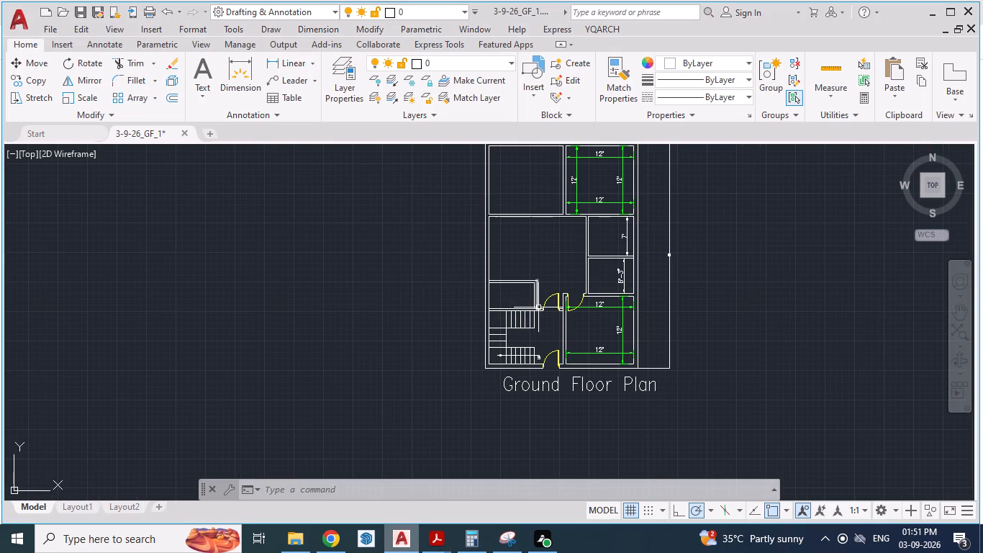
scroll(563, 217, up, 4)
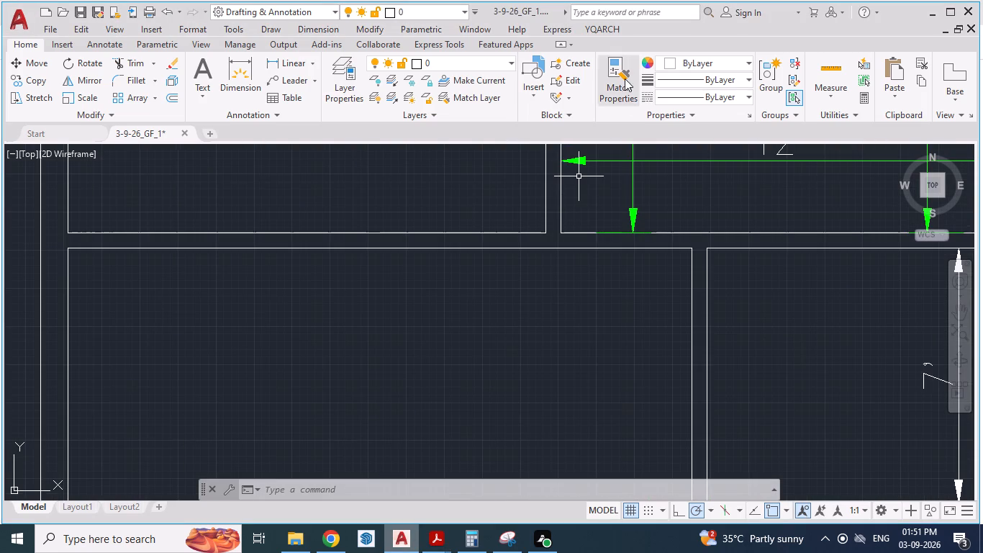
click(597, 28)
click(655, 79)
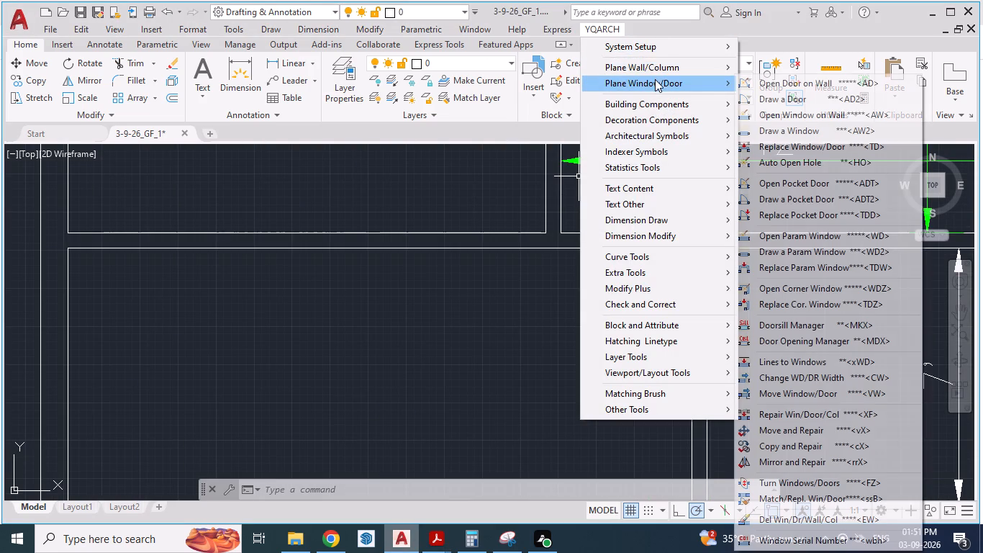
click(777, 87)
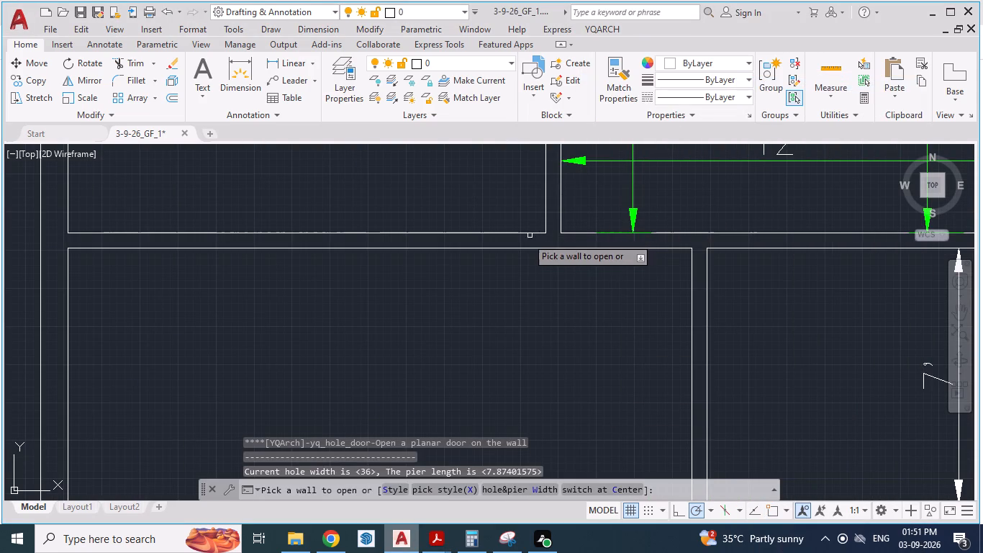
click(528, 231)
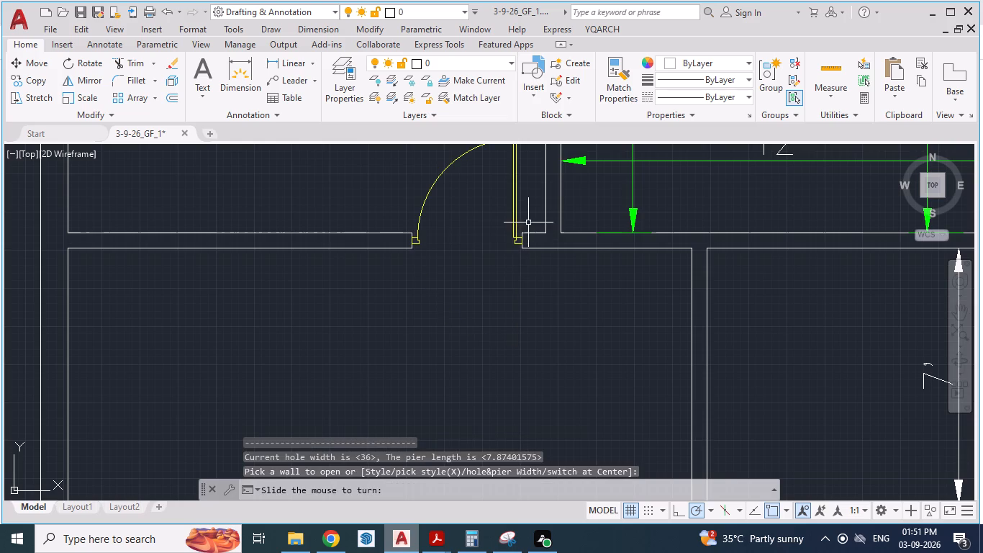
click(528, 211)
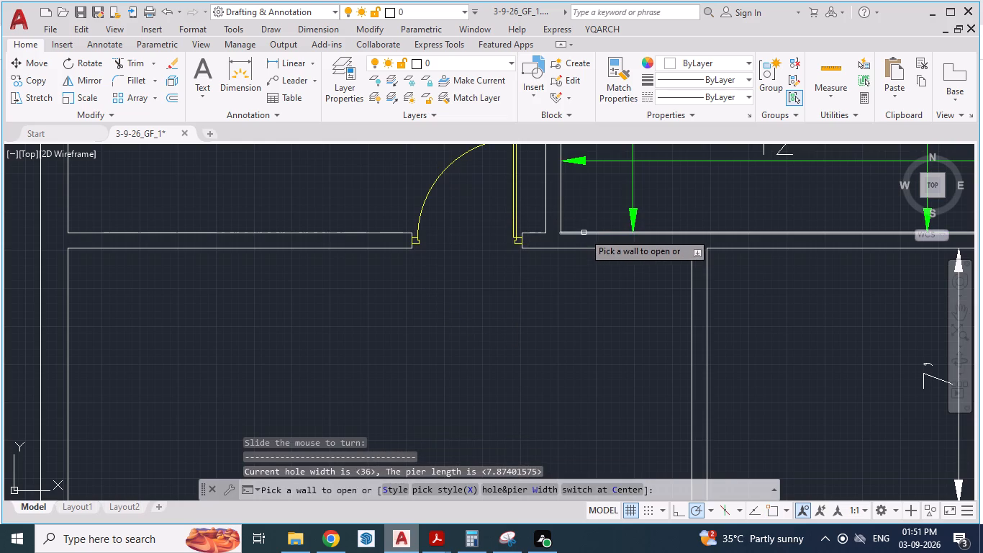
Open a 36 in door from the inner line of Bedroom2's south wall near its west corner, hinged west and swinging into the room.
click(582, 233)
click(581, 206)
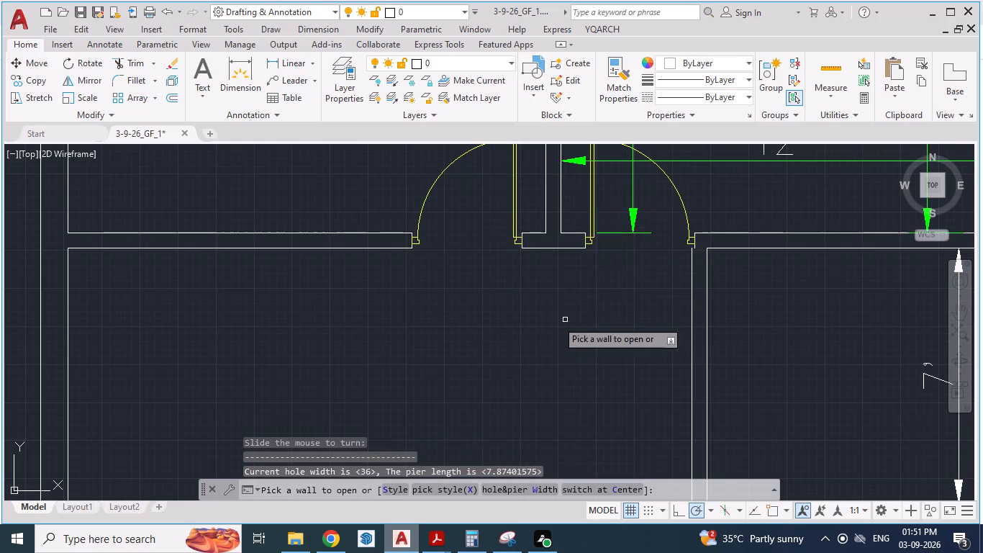
Compare the Bedroom1 and Bedroom2 doors and the adjoining kitchen wall with the reference PDF.
scroll(552, 320, down, 2)
key(alt+Tab)
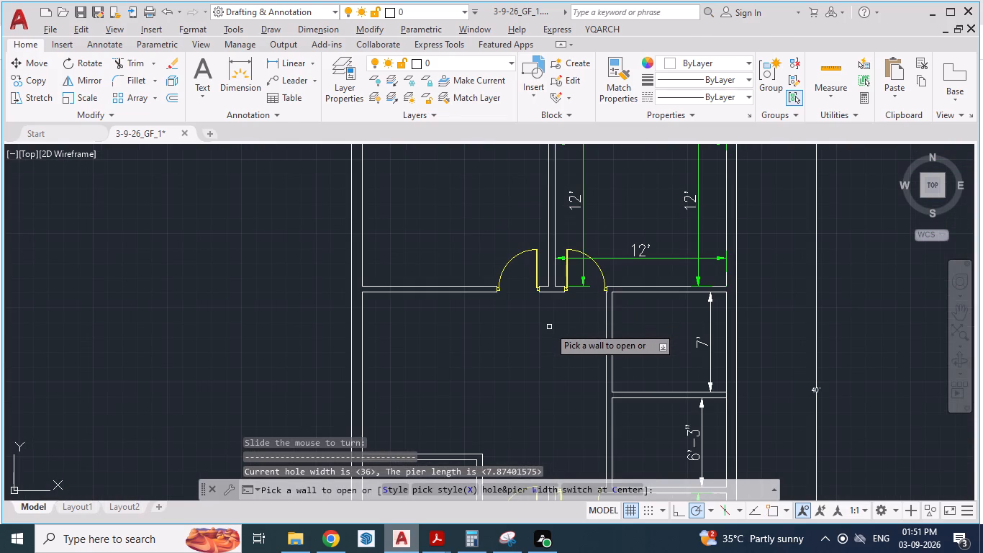
key(alt+Tab)
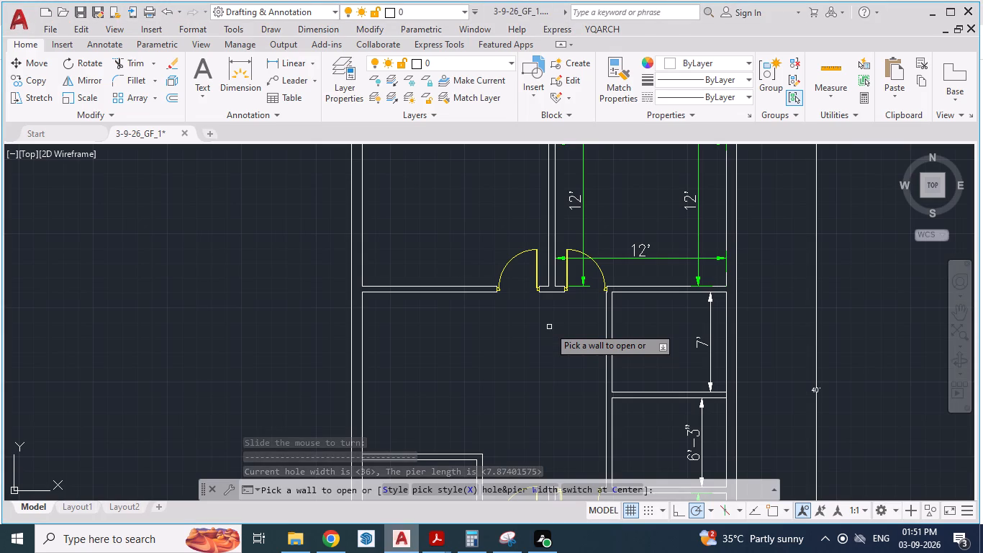
key(alt+Tab)
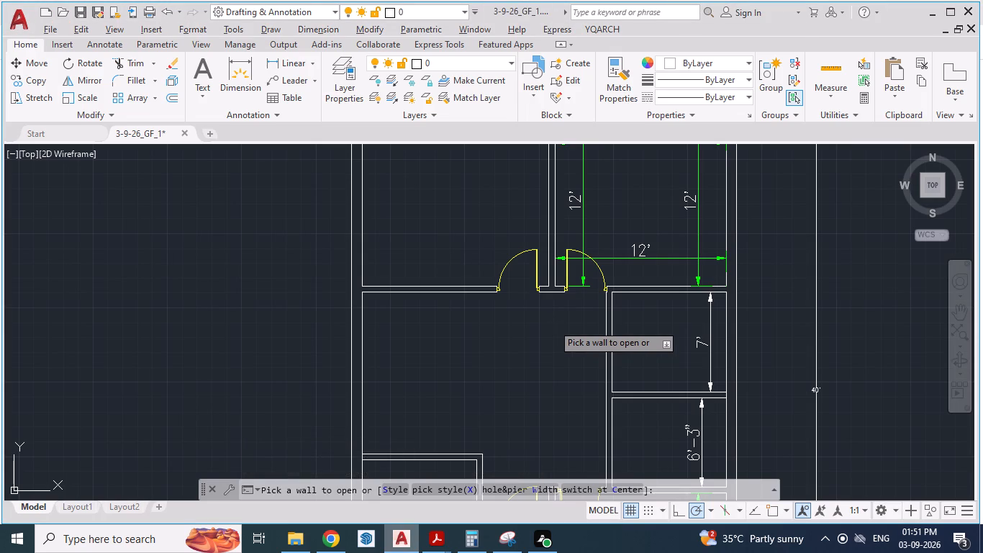
key(alt+Tab)
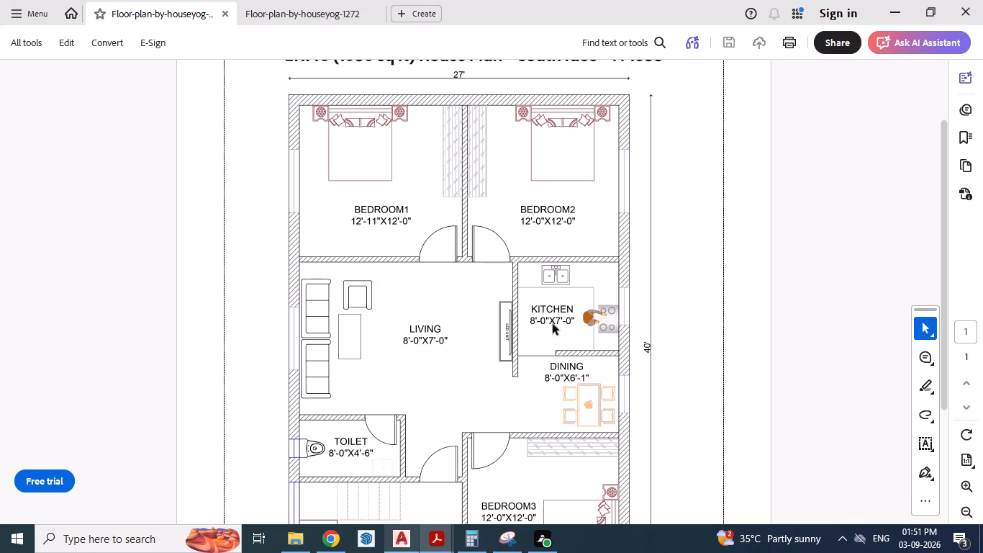
scroll(553, 324, up, 1)
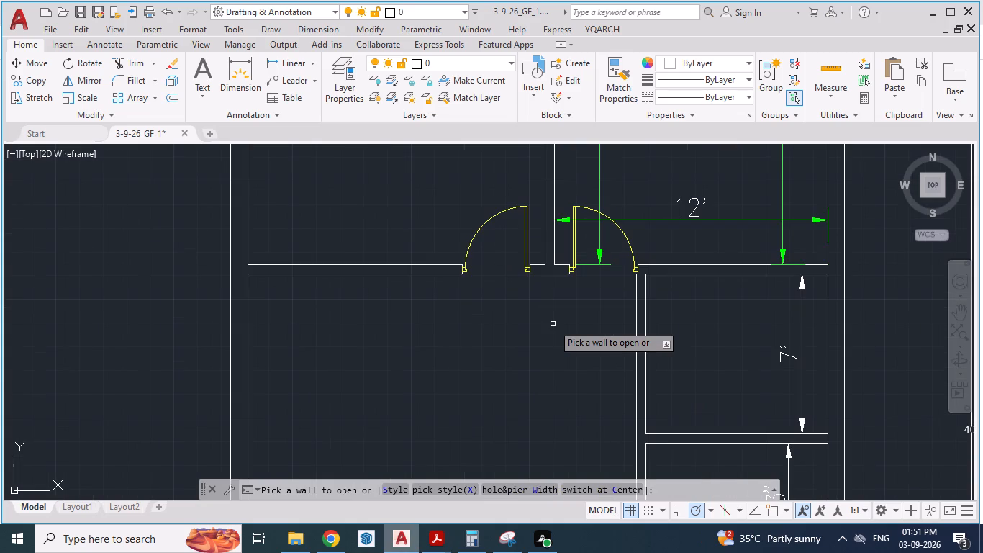
key(alt+Tab)
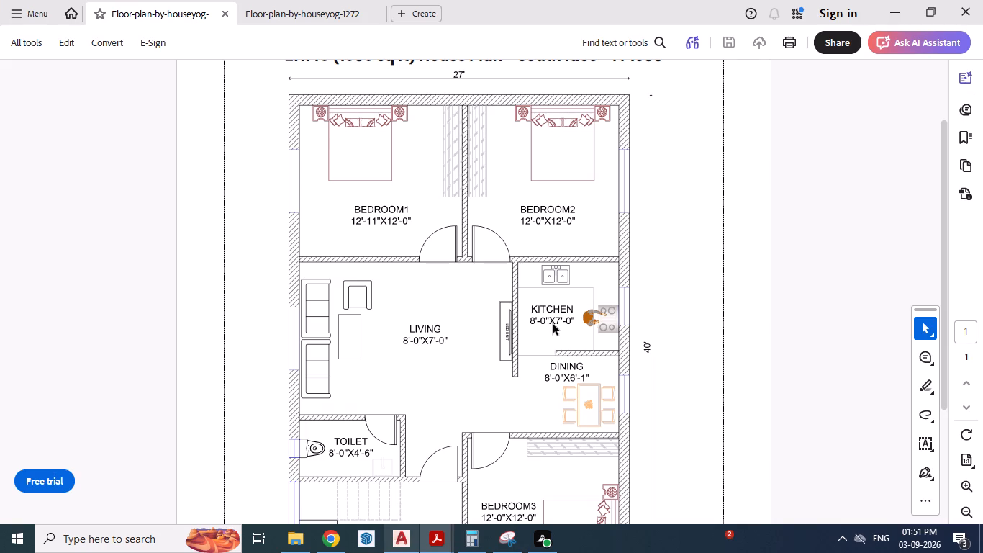
key(alt+Tab)
scroll(653, 278, up, 2)
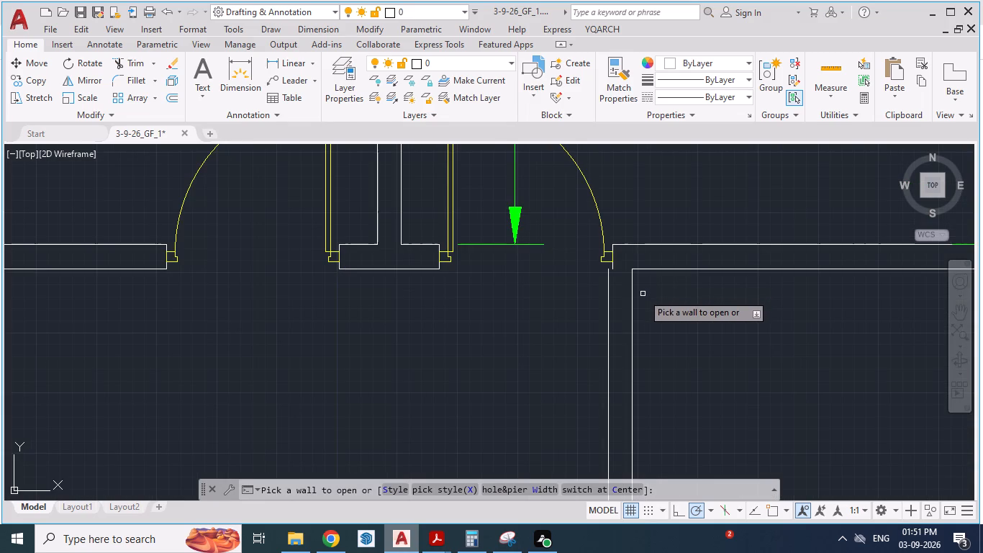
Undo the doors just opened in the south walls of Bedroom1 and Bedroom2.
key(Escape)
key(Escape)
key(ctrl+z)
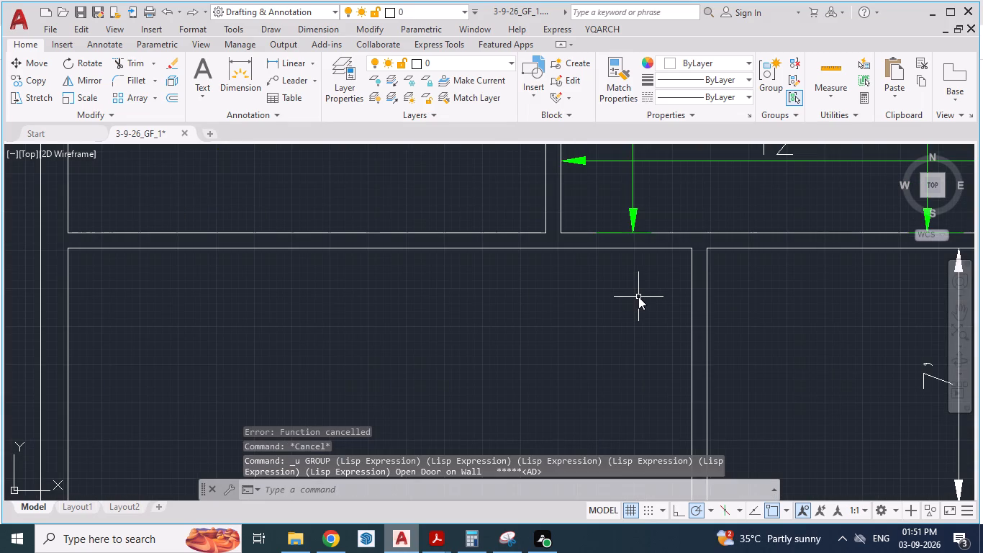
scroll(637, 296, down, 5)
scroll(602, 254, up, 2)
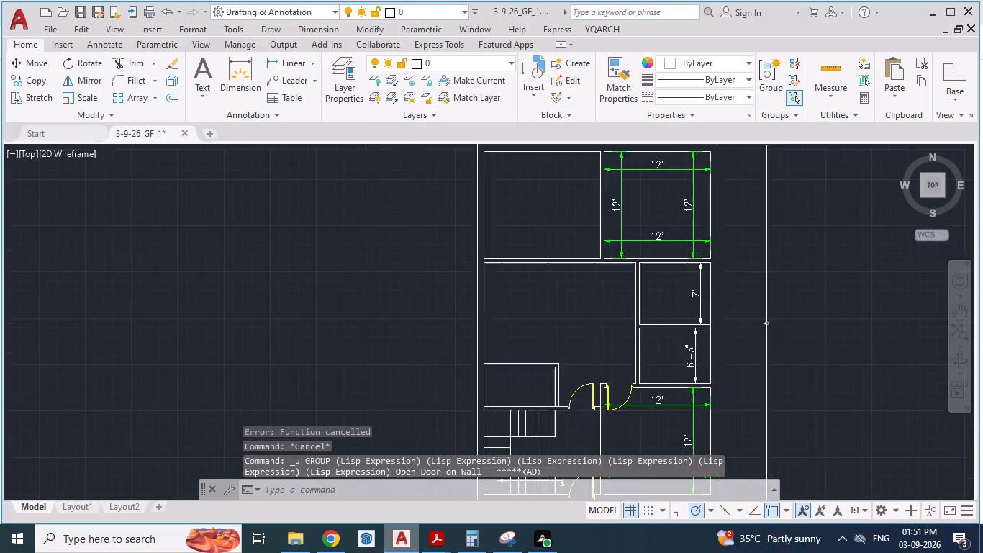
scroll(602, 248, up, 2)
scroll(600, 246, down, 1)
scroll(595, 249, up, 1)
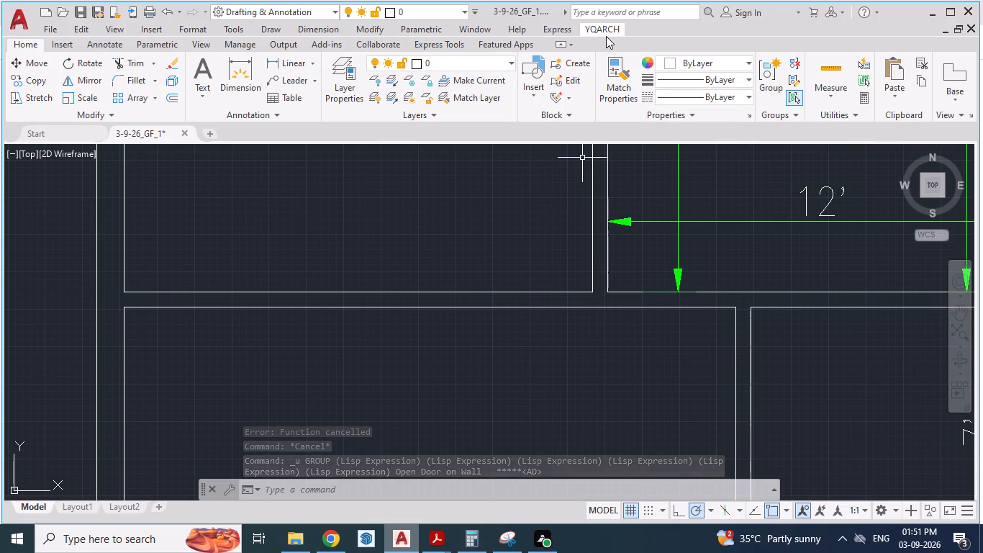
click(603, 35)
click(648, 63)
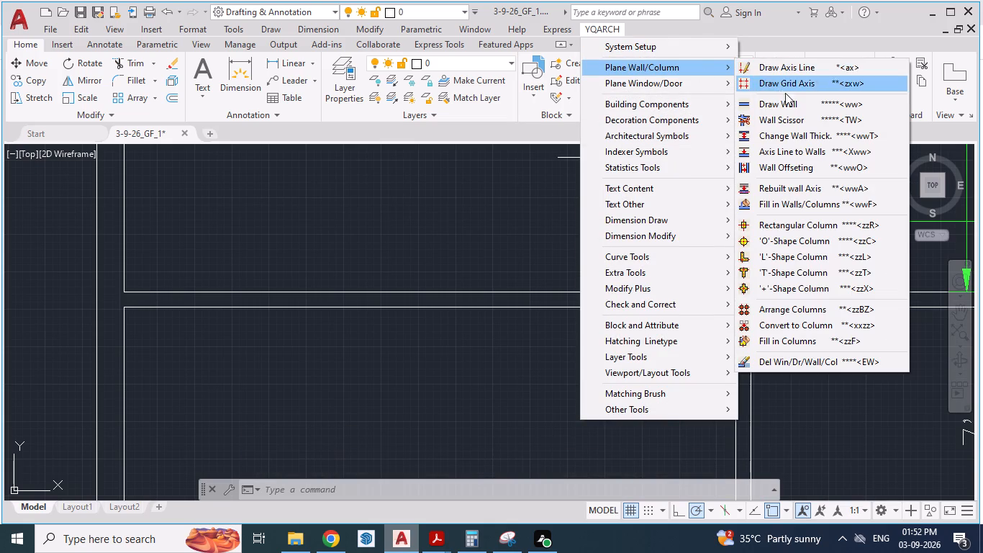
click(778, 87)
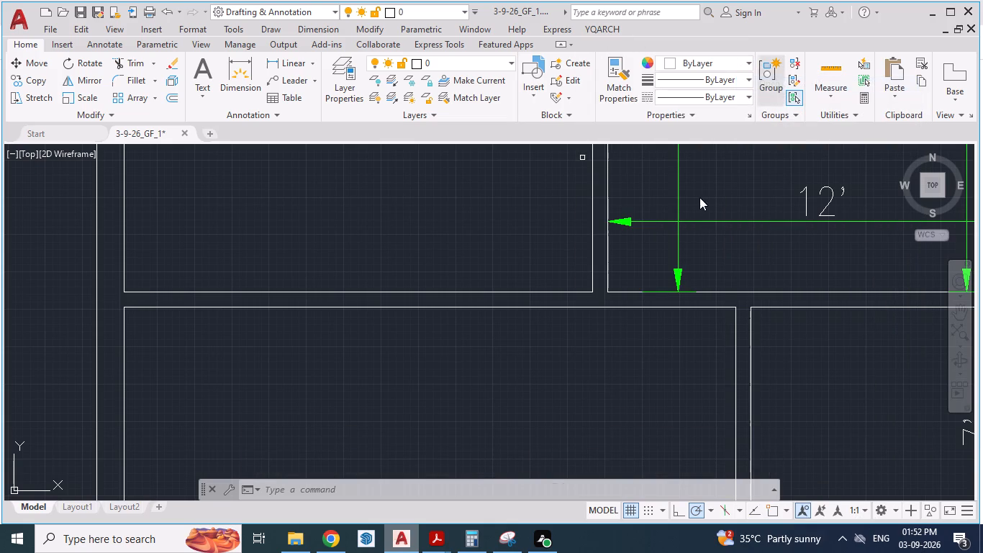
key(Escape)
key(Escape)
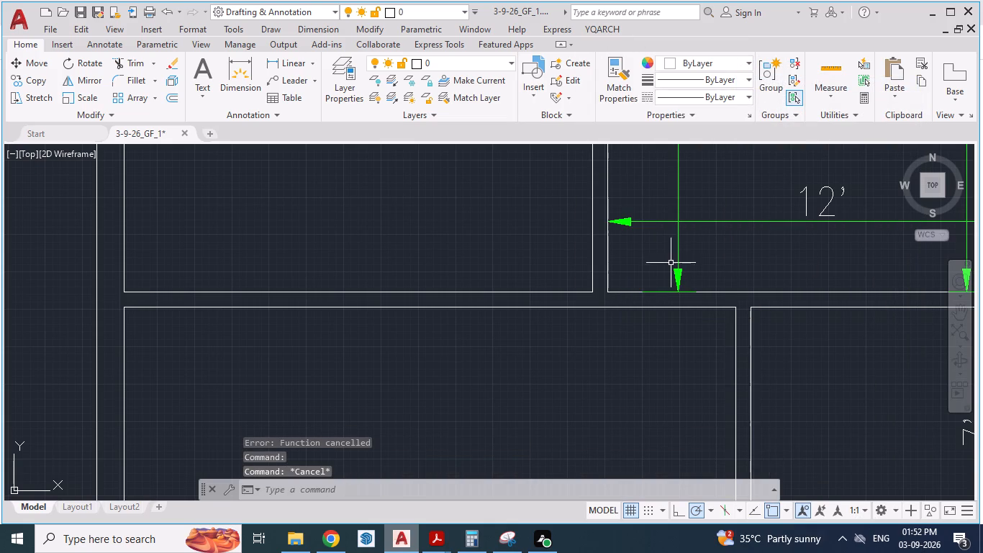
Delete the western vertical and southern horizontal 12' dimensions inside Bedroom2, clearing the door swing area.
click(717, 225)
click(663, 249)
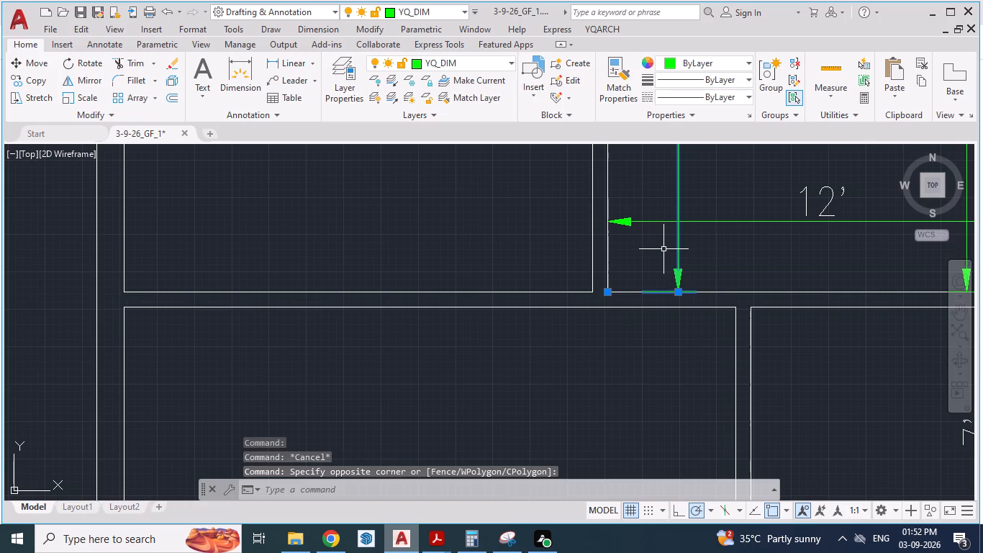
key(Delete)
click(682, 207)
click(669, 226)
key(Delete)
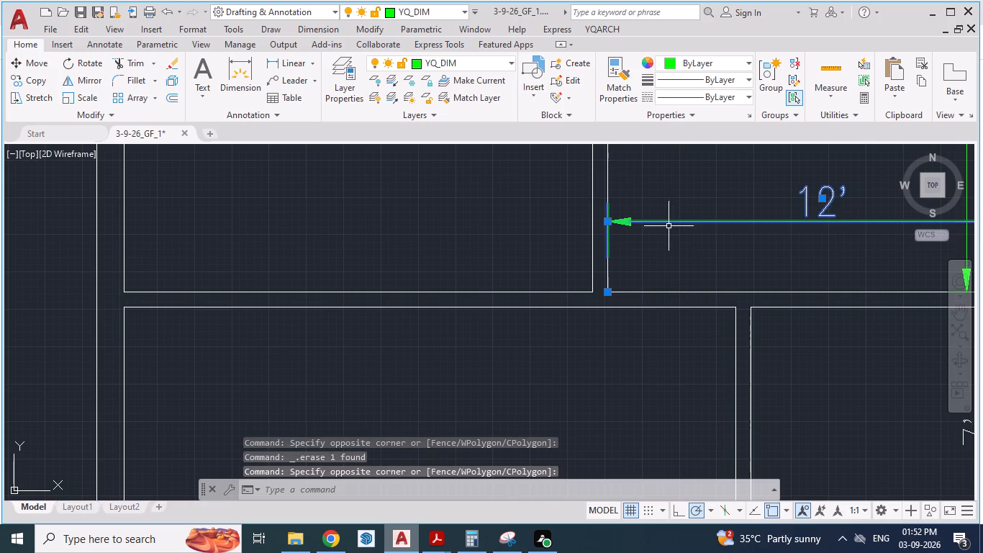
scroll(643, 239, down, 1)
scroll(686, 251, up, 2)
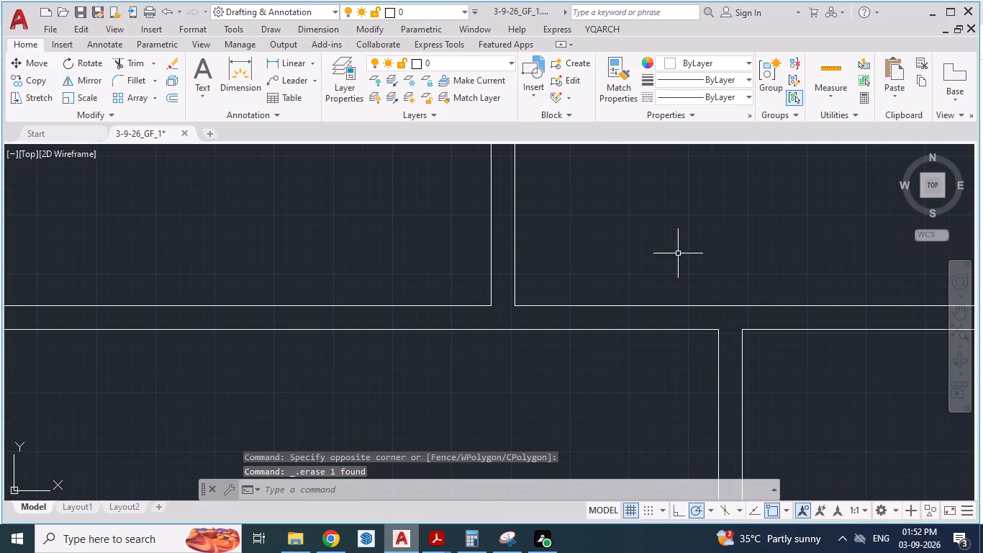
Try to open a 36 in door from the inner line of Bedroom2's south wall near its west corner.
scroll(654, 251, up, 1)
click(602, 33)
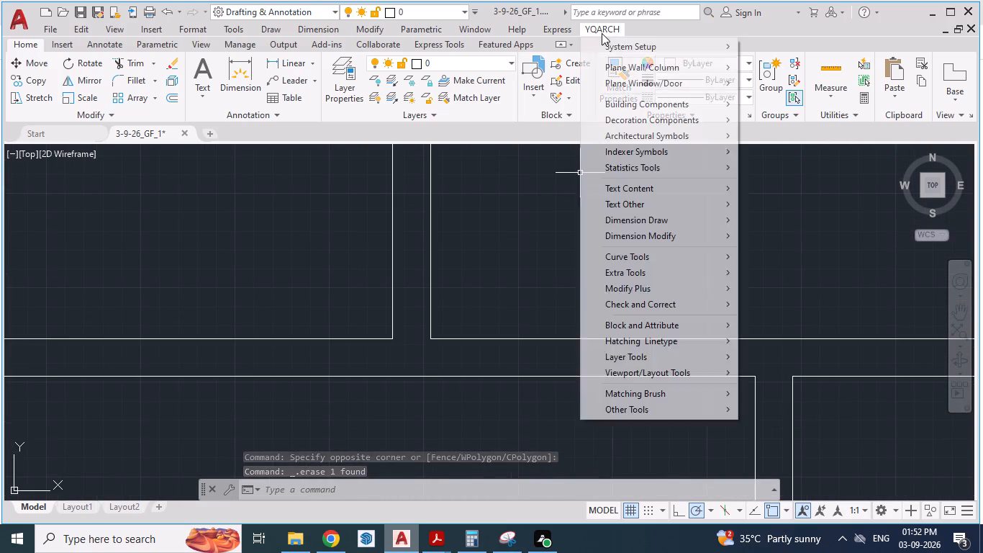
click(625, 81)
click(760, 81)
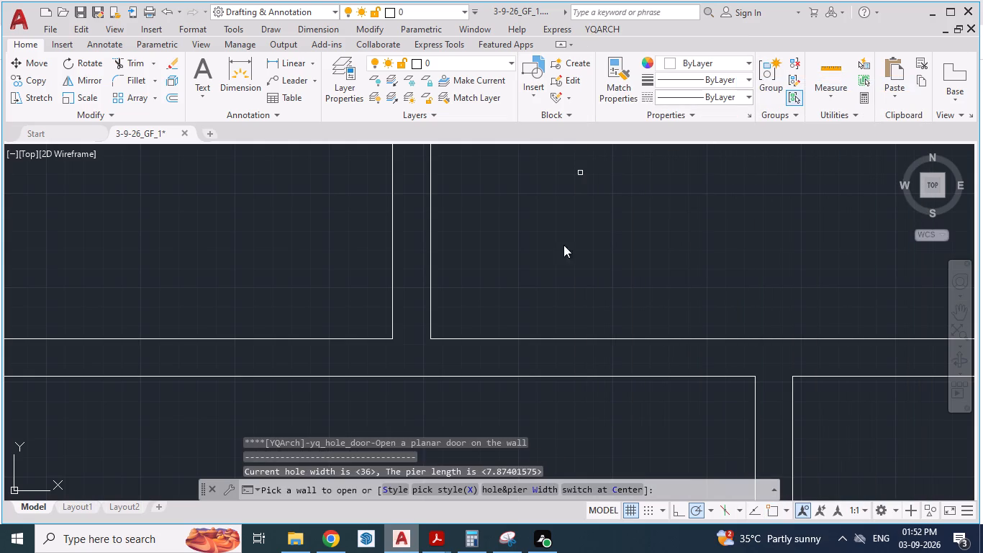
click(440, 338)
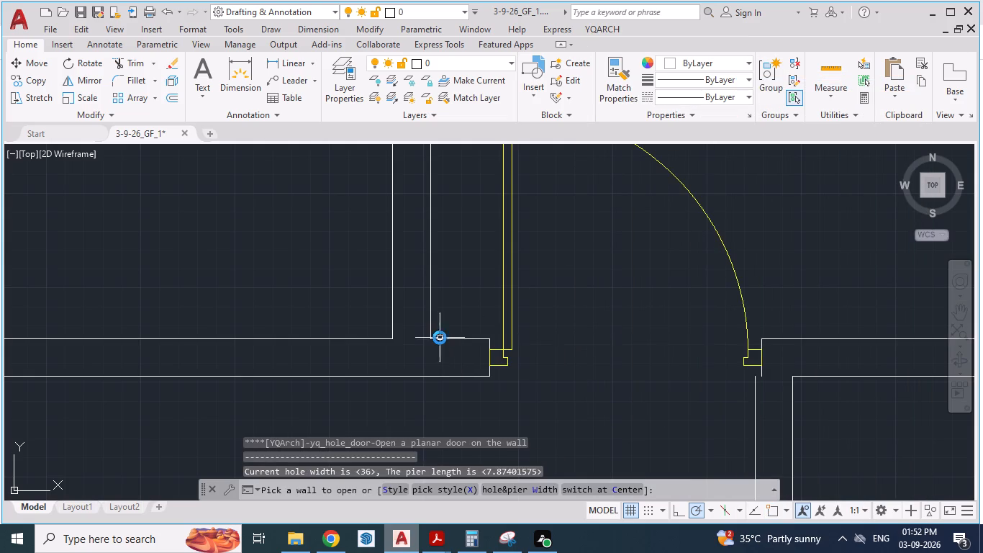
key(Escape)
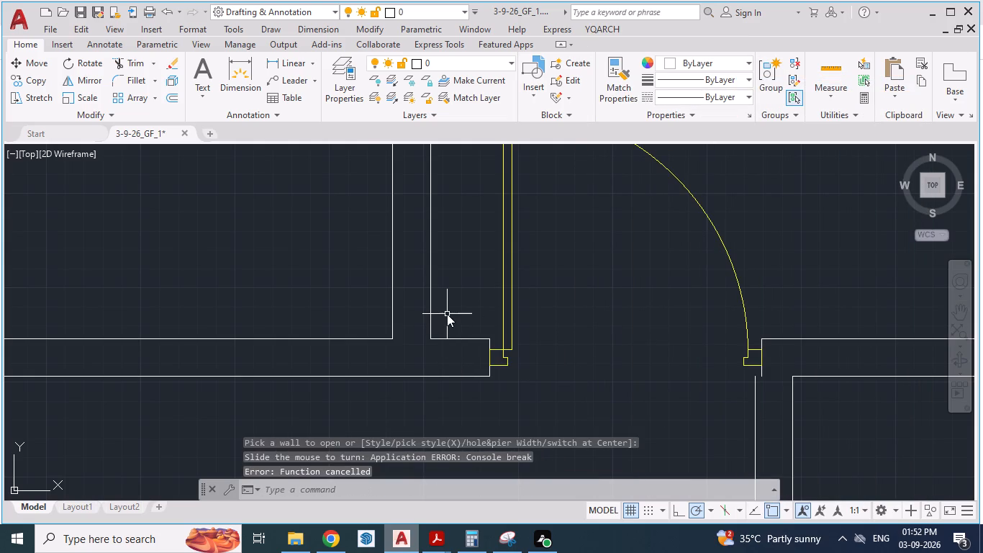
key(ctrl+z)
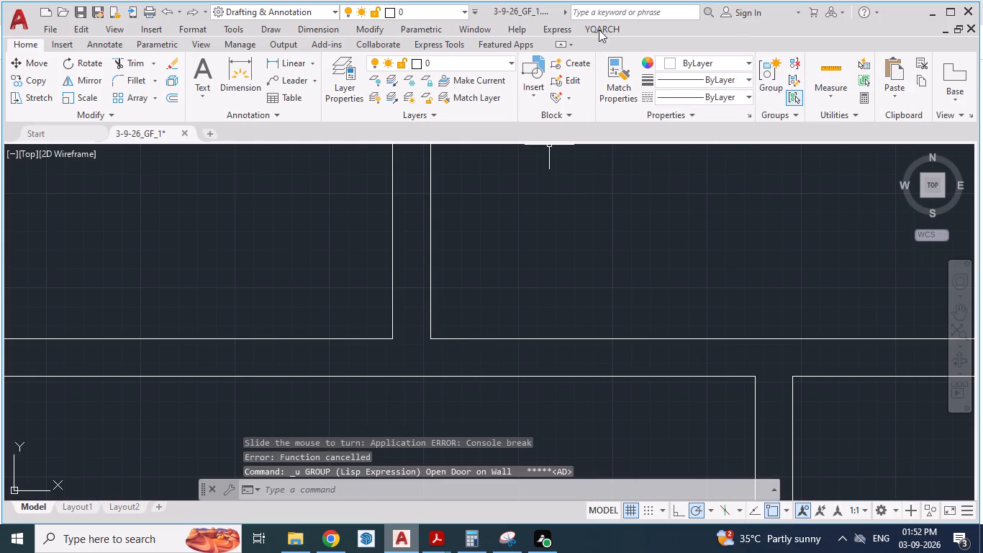
Open a 36 in door from the outer line of Bedroom2's south wall near its west corner, hinged west and swinging into the room.
click(599, 30)
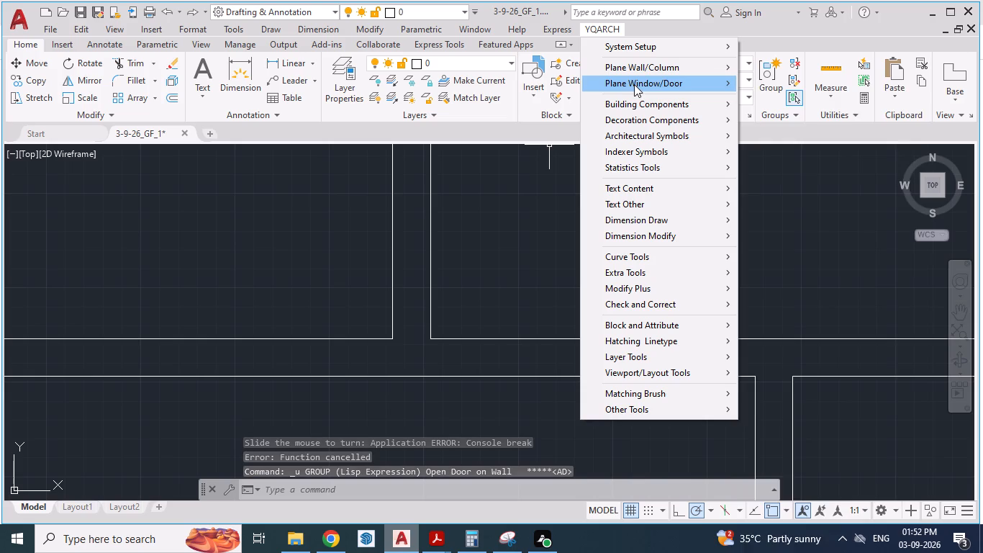
click(634, 84)
click(755, 84)
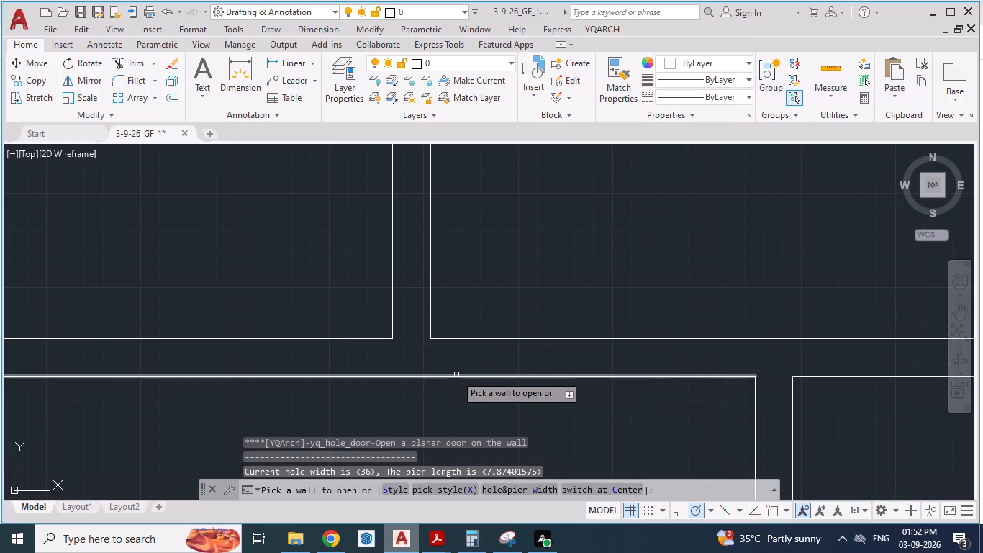
click(452, 375)
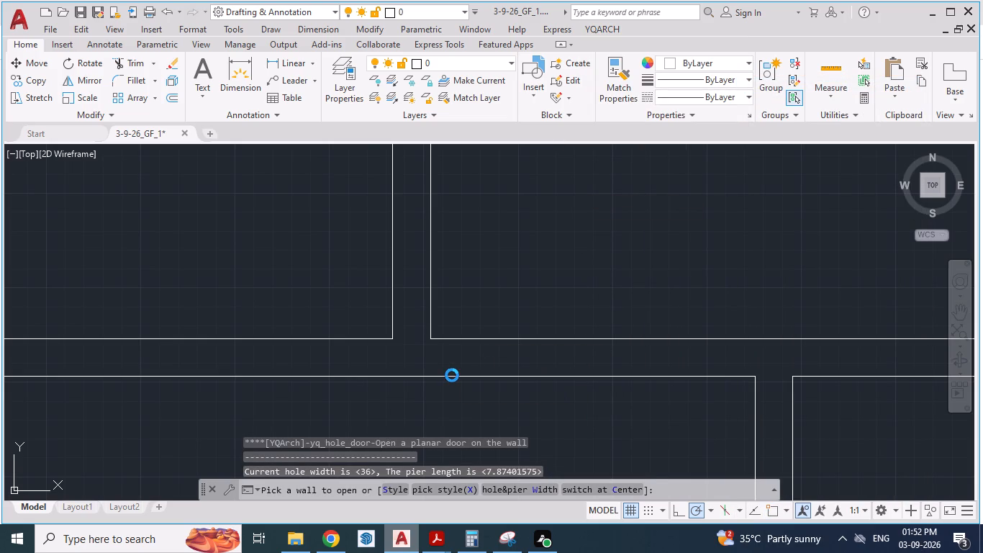
click(461, 318)
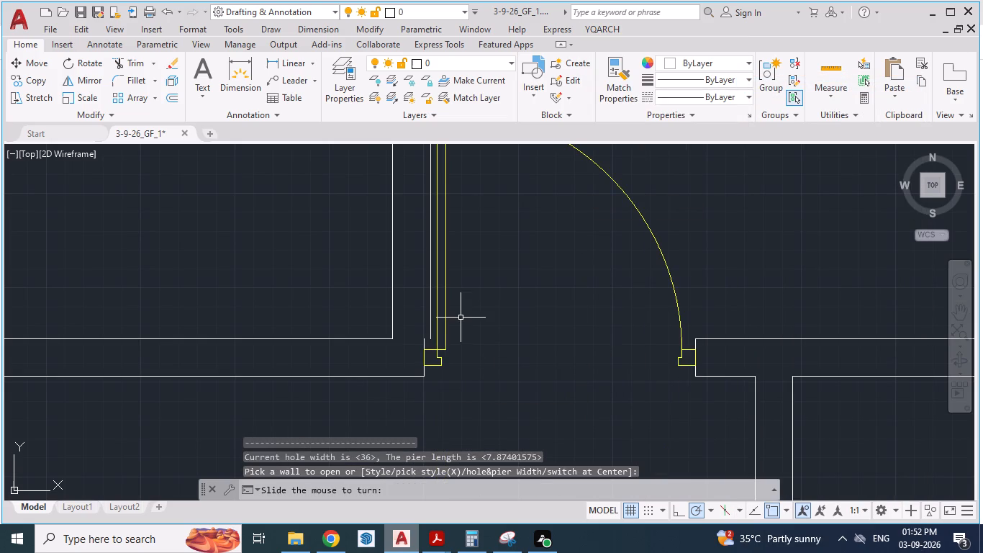
Open a 36 in door from the outer line of Bedroom1's south wall near its east corner, hinged east and swinging into the room.
click(345, 377)
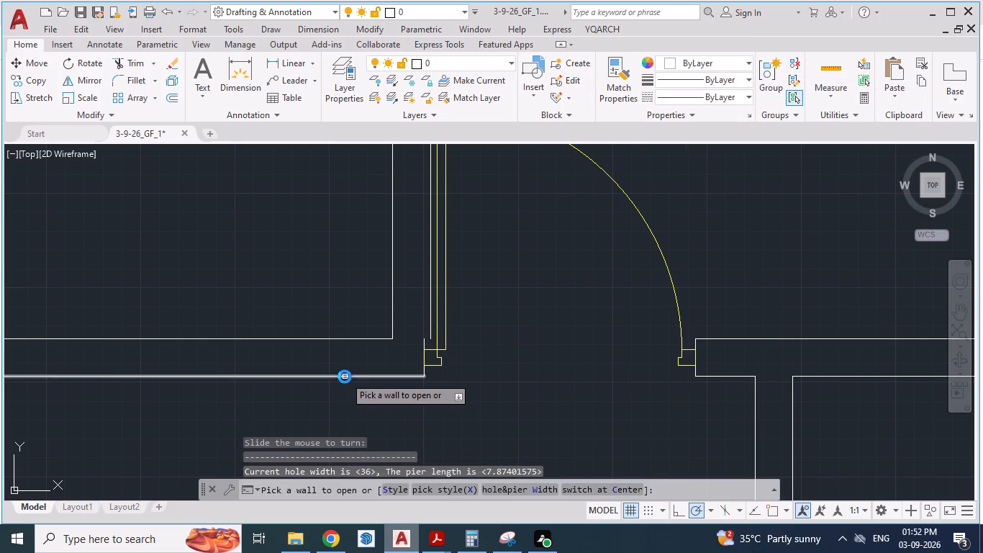
click(332, 278)
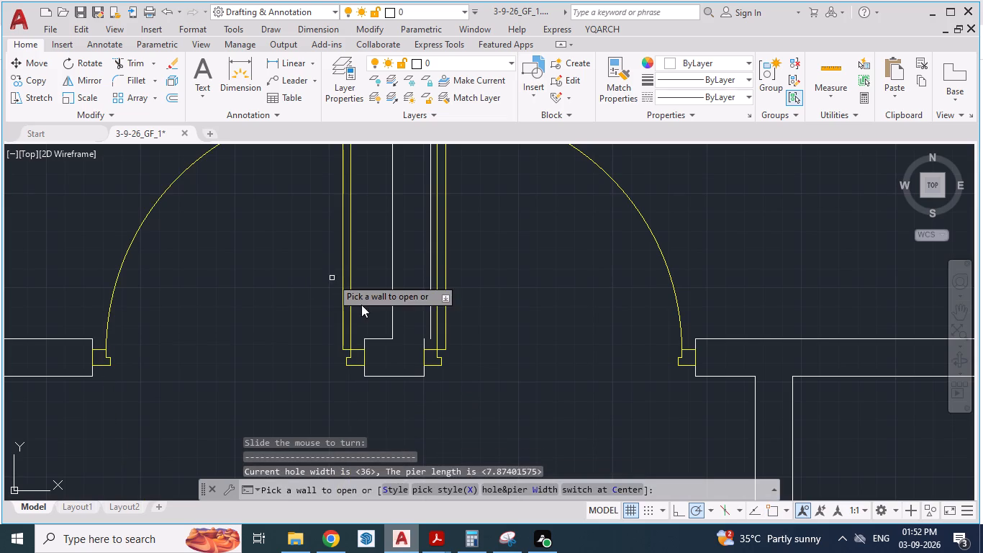
scroll(484, 341, down, 1)
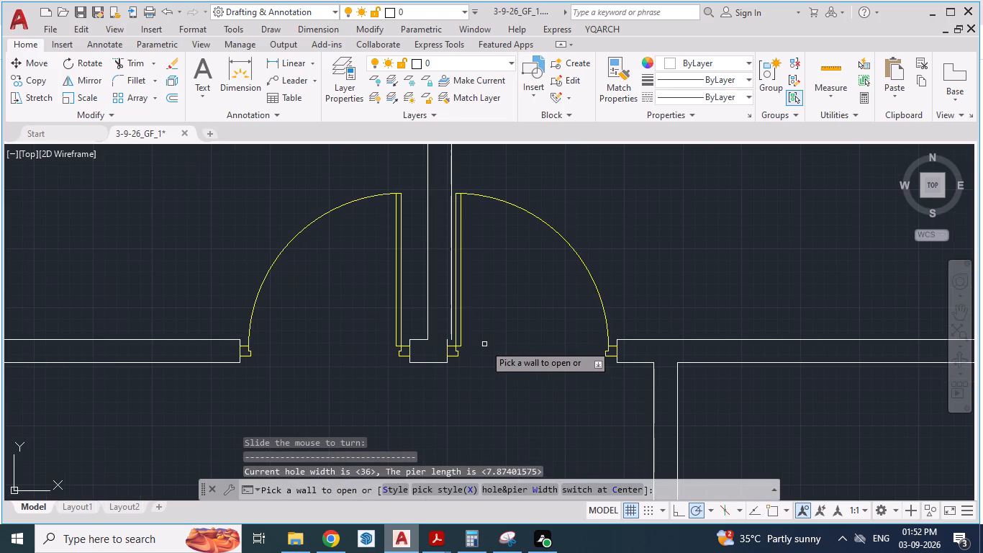
key(Escape)
key(Escape)
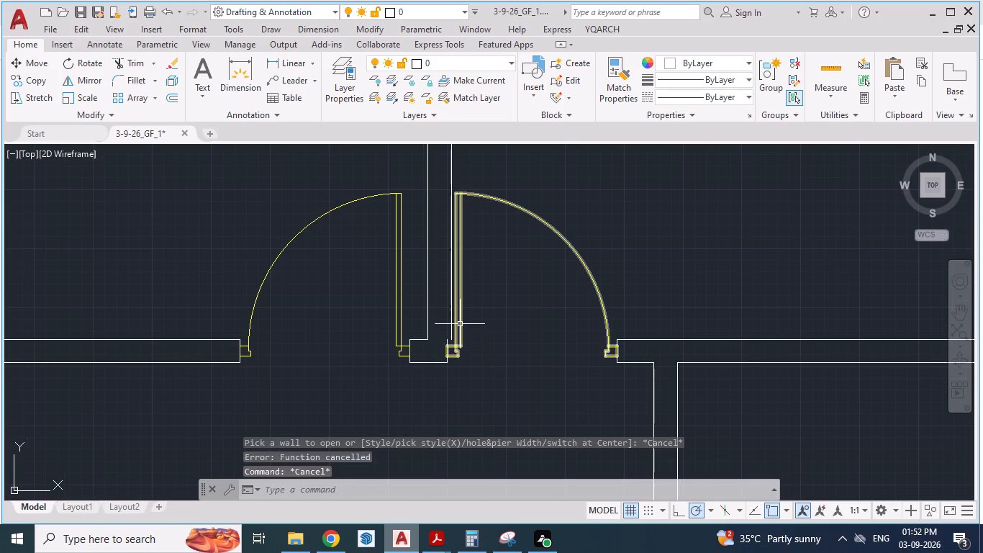
click(458, 324)
key(Escape)
Copy the short horizontal wall line beside Bedroom1's door hinge and paste the copy in Bedroom2's door opening.
scroll(476, 368, up, 2)
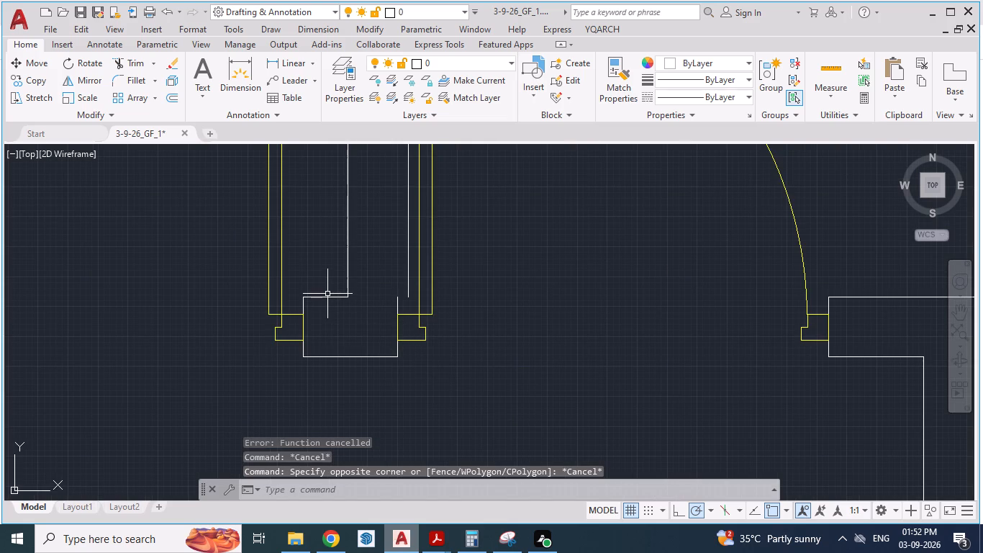
click(327, 300)
key(ctrl+c)
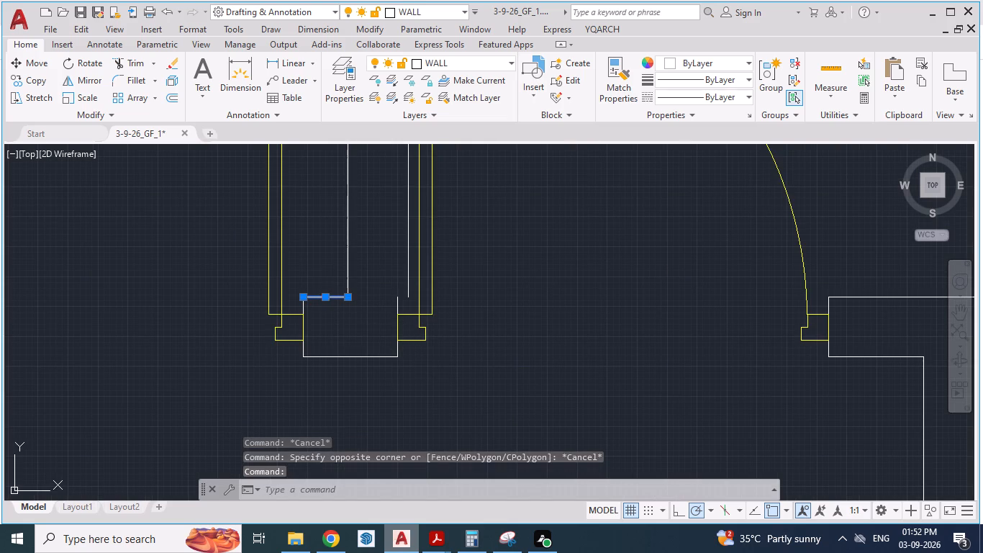
key(ctrl+v)
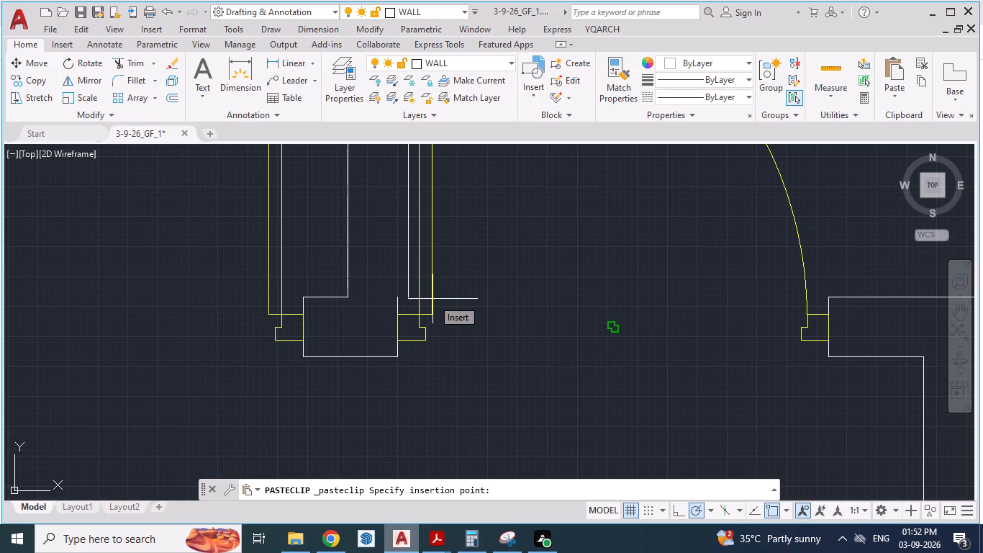
click(432, 299)
scroll(414, 300, up, 1)
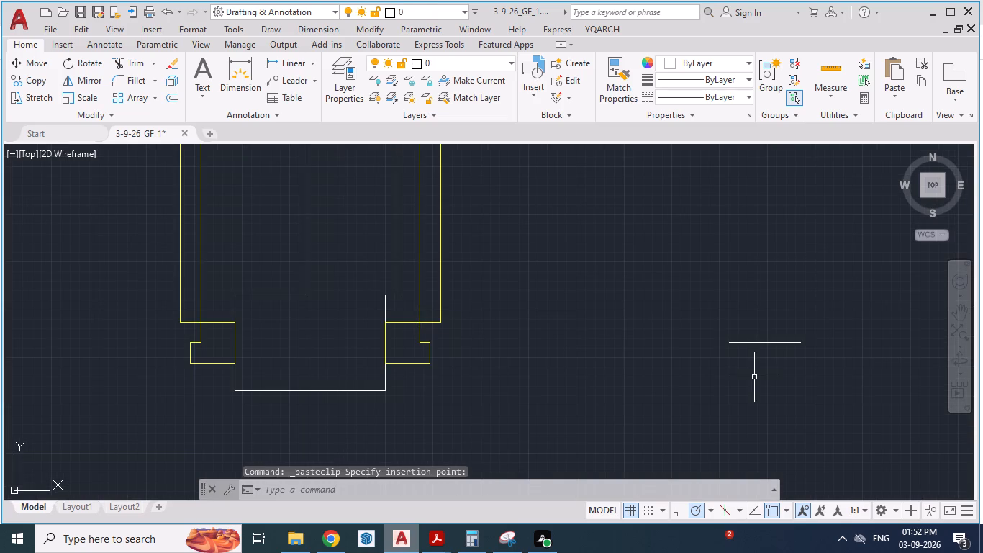
key(Escape)
Move the pasted wall line by its west end to the lower end of Bedroom2's west wall line.
click(757, 341)
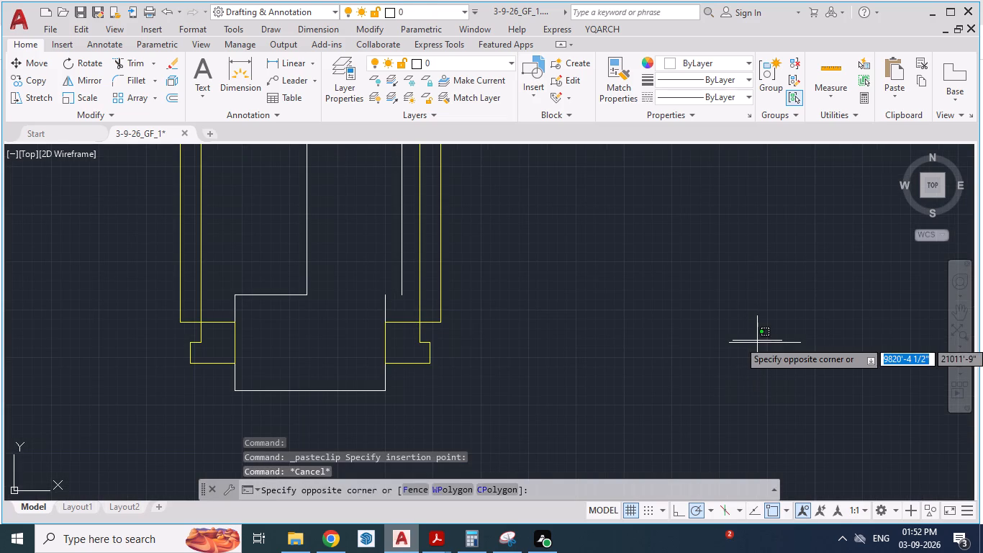
drag(751, 340, 738, 349)
click(725, 360)
click(751, 317)
click(711, 378)
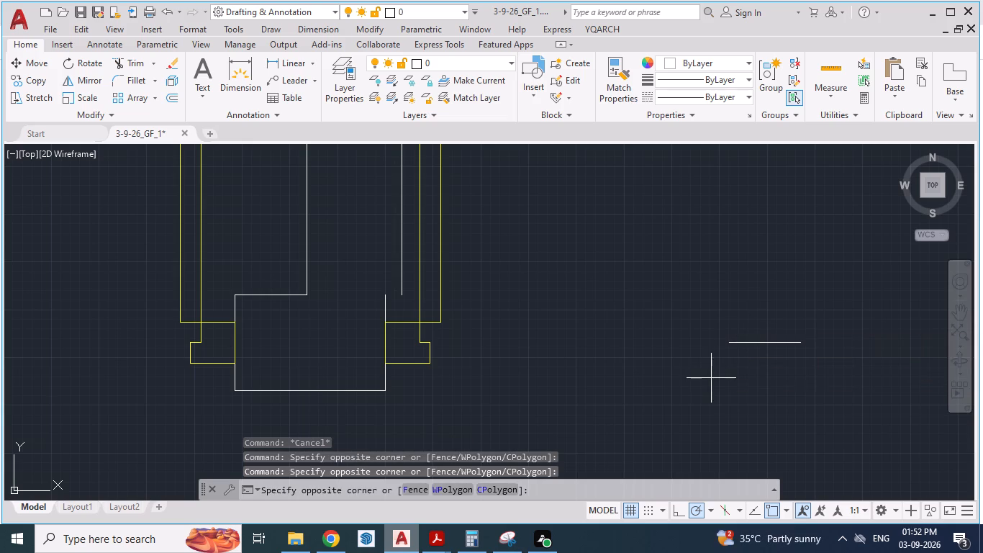
click(765, 309)
click(765, 309)
click(718, 362)
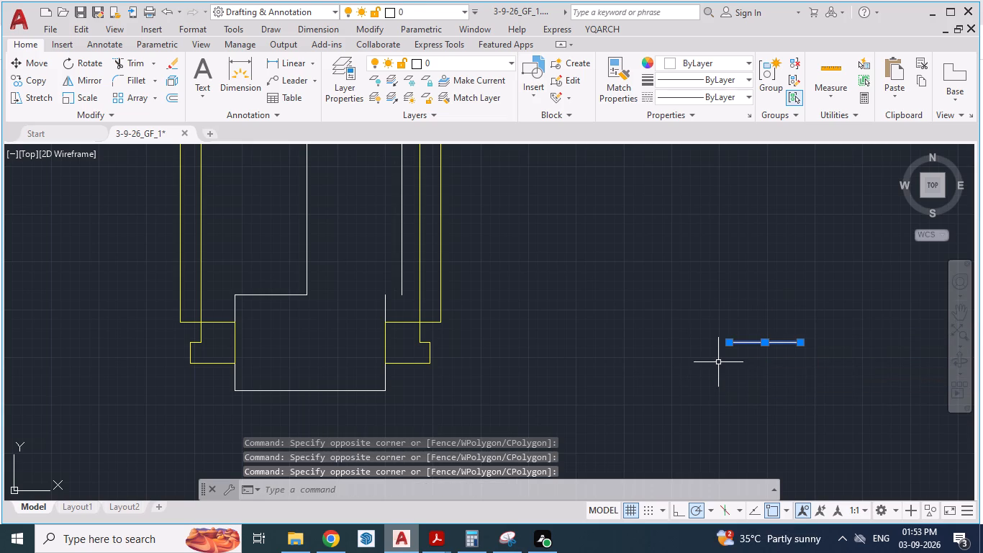
key(m)
key(Return)
scroll(697, 364, up, 1)
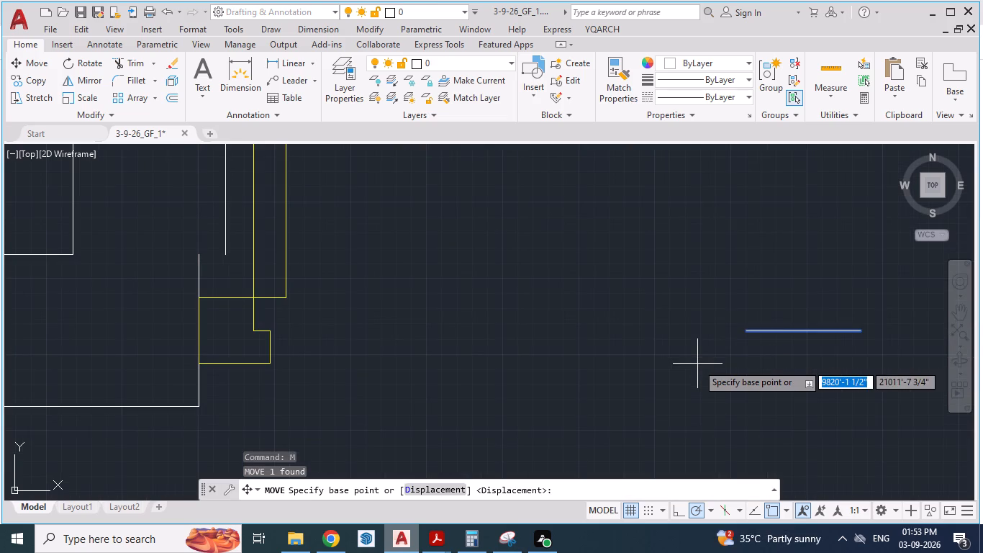
drag(750, 333, 209, 235)
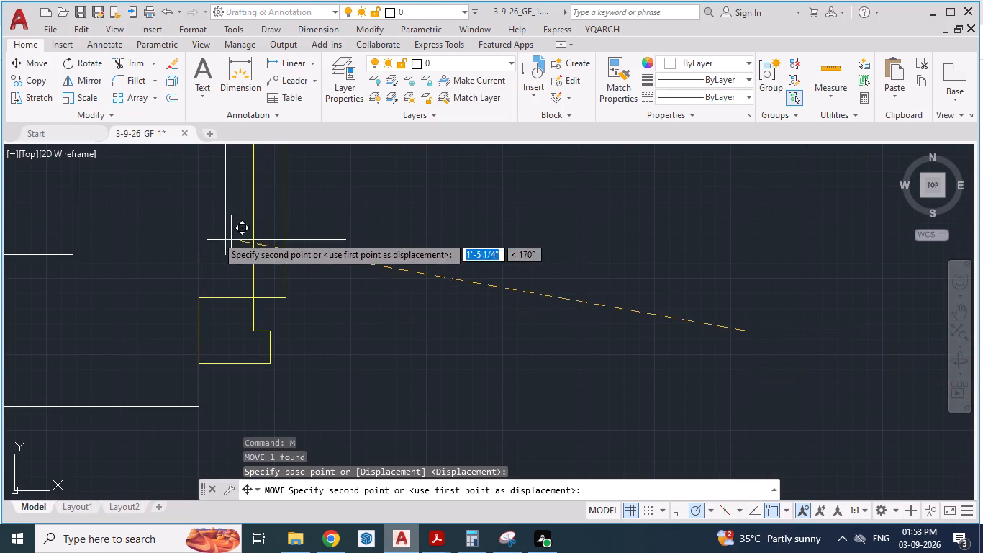
drag(209, 235, 281, 256)
scroll(207, 254, up, 3)
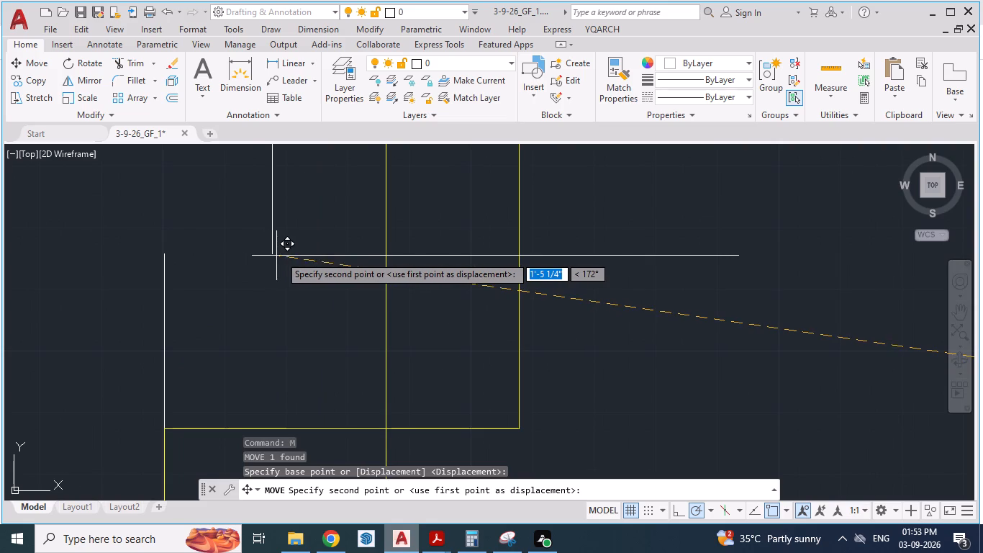
drag(281, 256, 292, 256)
click(292, 256)
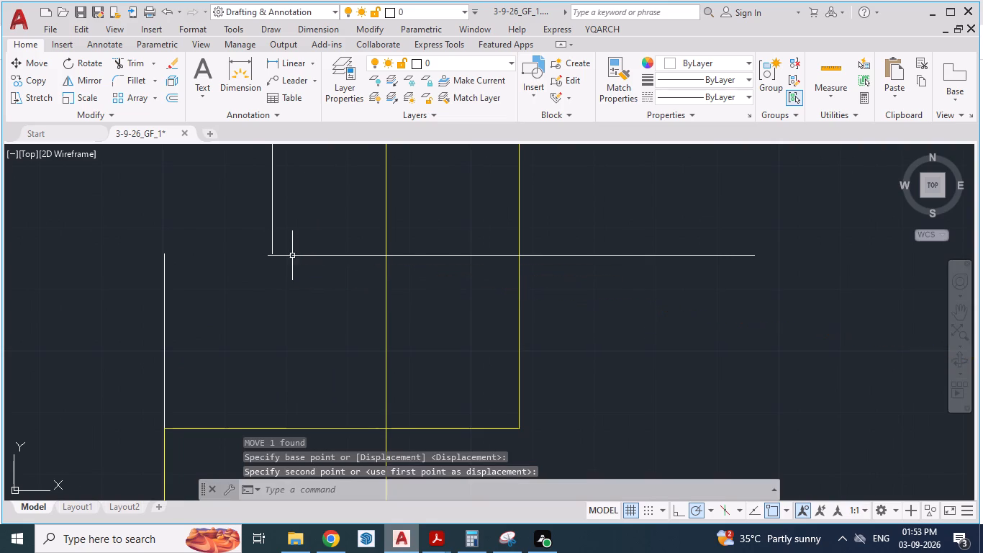
Stretch the west end of the moved line onto the lower end of Bedroom2's west wall line, making it 4 in long.
click(292, 256)
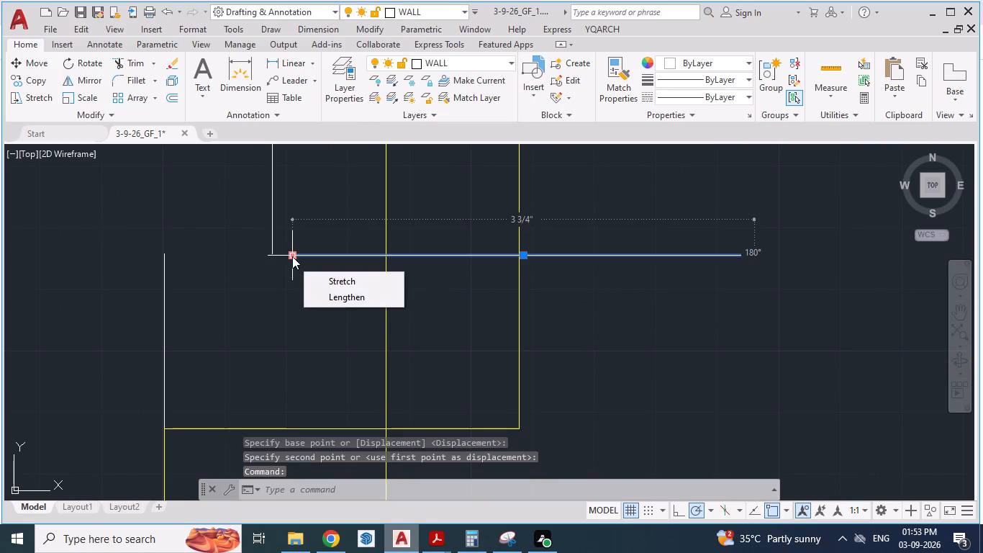
key(m)
key(Return)
drag(292, 256, 271, 256)
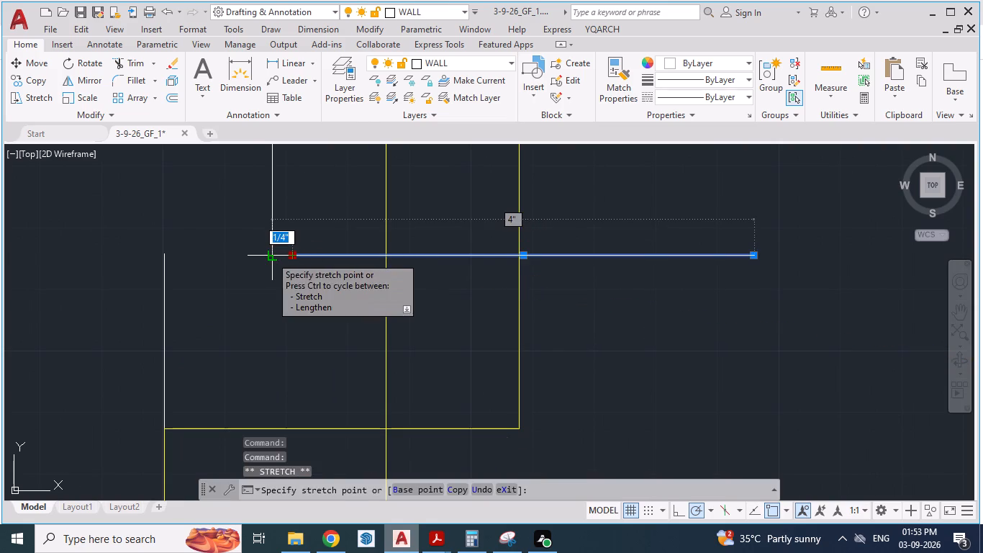
click(271, 256)
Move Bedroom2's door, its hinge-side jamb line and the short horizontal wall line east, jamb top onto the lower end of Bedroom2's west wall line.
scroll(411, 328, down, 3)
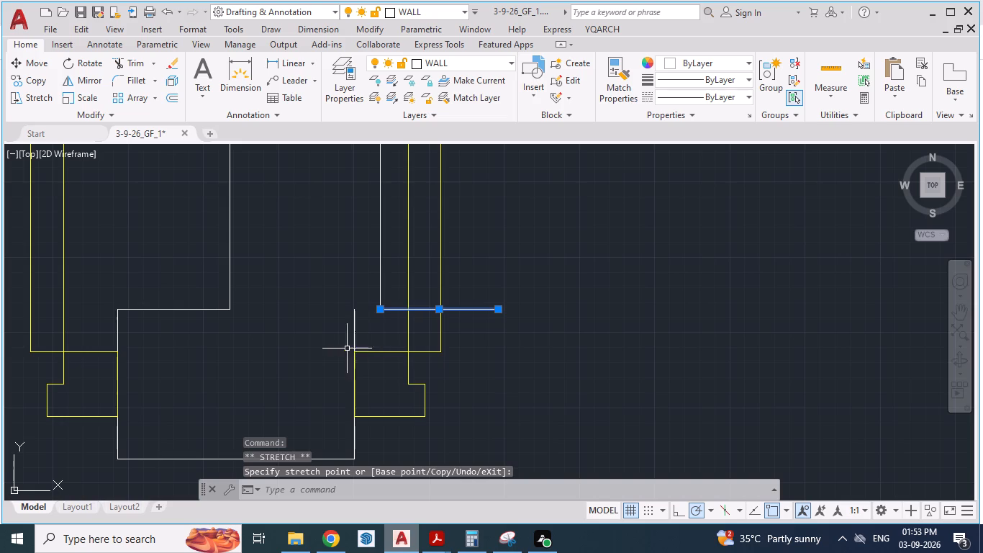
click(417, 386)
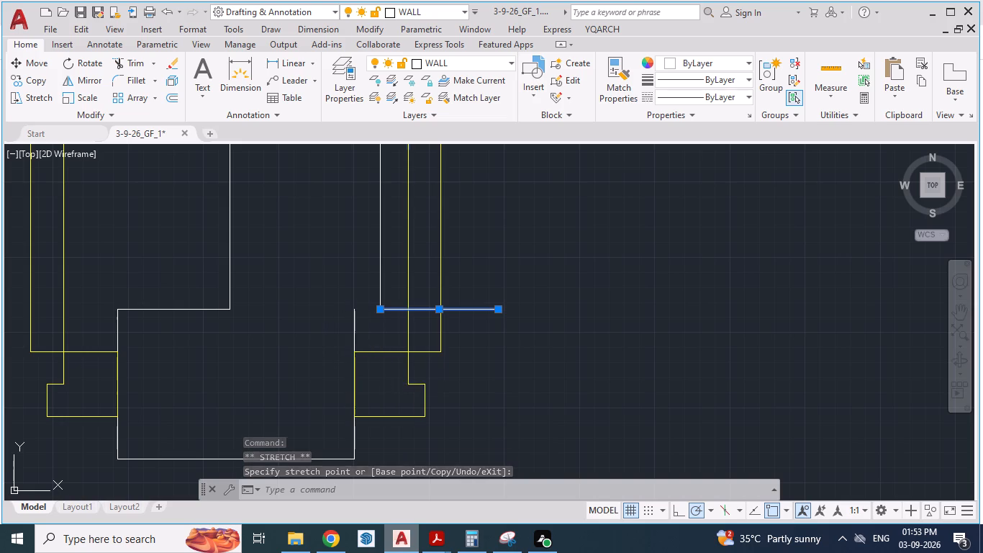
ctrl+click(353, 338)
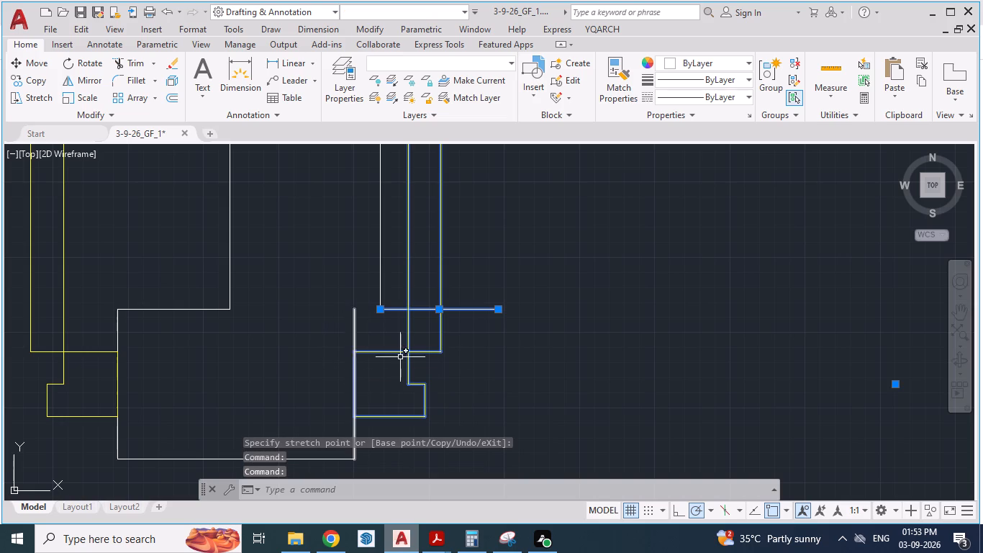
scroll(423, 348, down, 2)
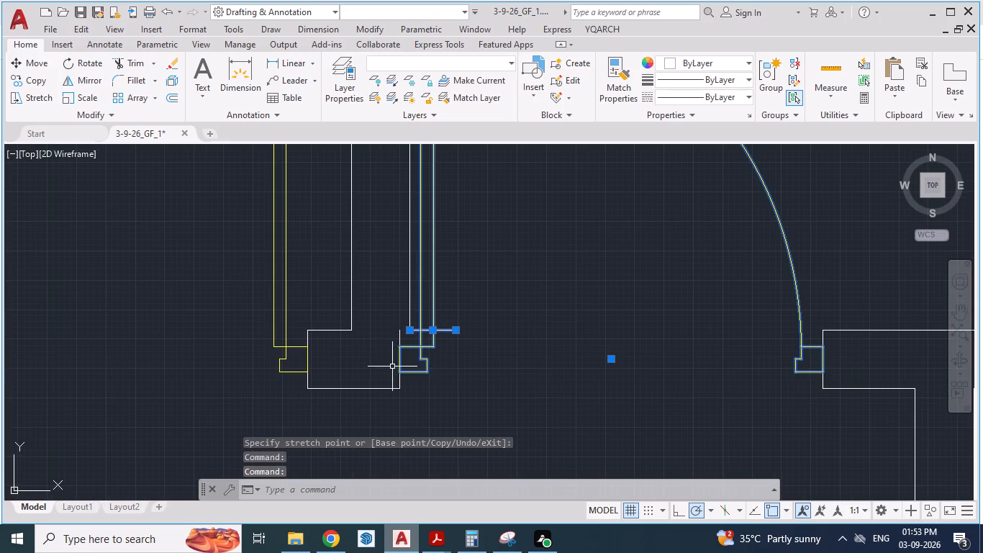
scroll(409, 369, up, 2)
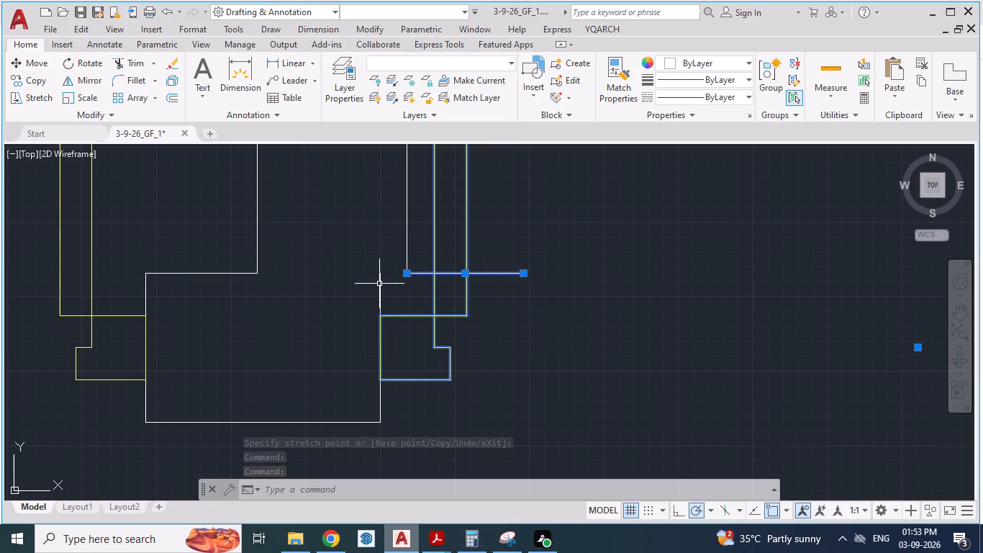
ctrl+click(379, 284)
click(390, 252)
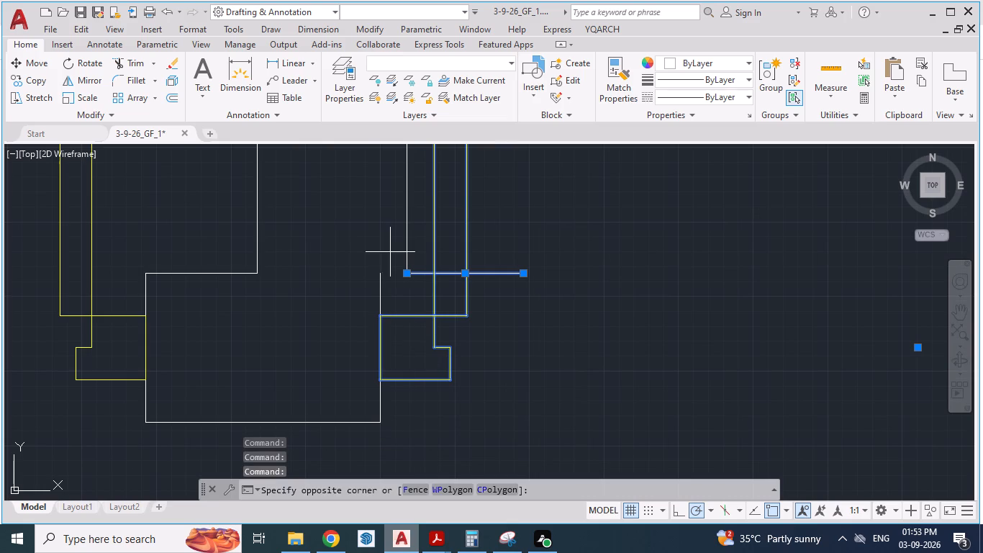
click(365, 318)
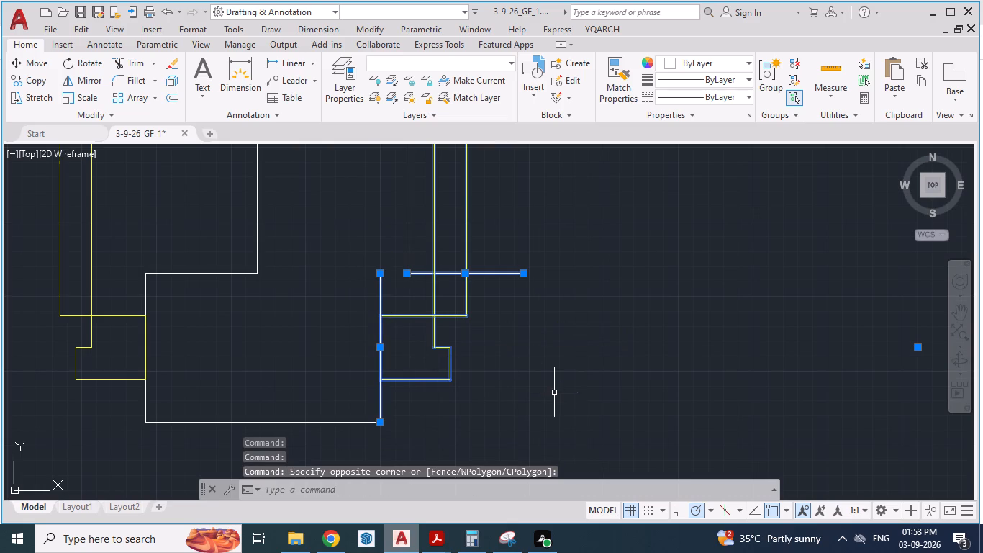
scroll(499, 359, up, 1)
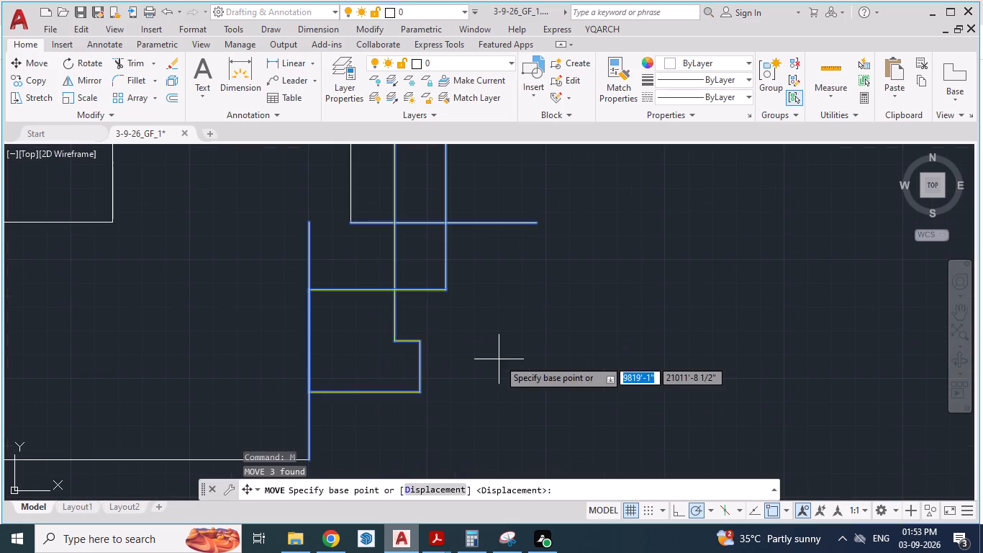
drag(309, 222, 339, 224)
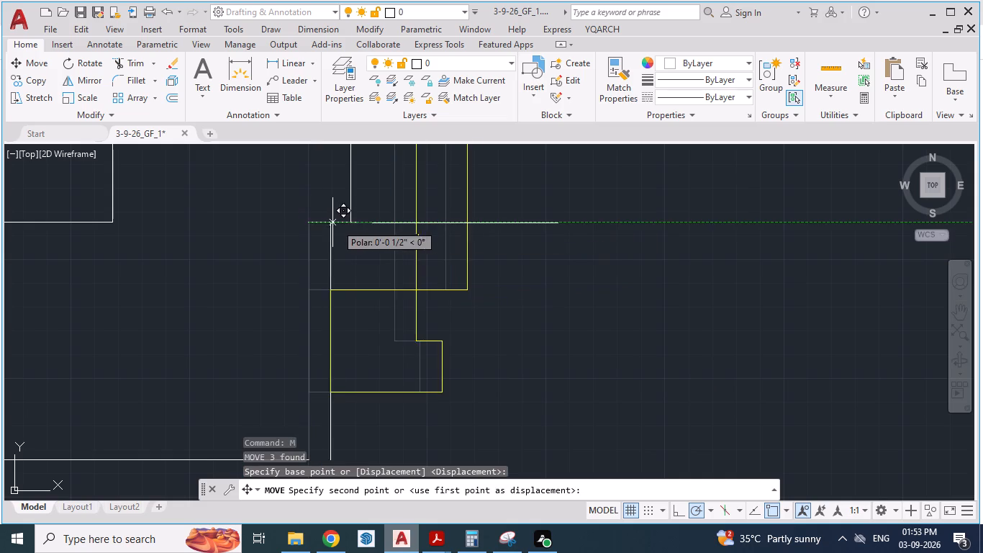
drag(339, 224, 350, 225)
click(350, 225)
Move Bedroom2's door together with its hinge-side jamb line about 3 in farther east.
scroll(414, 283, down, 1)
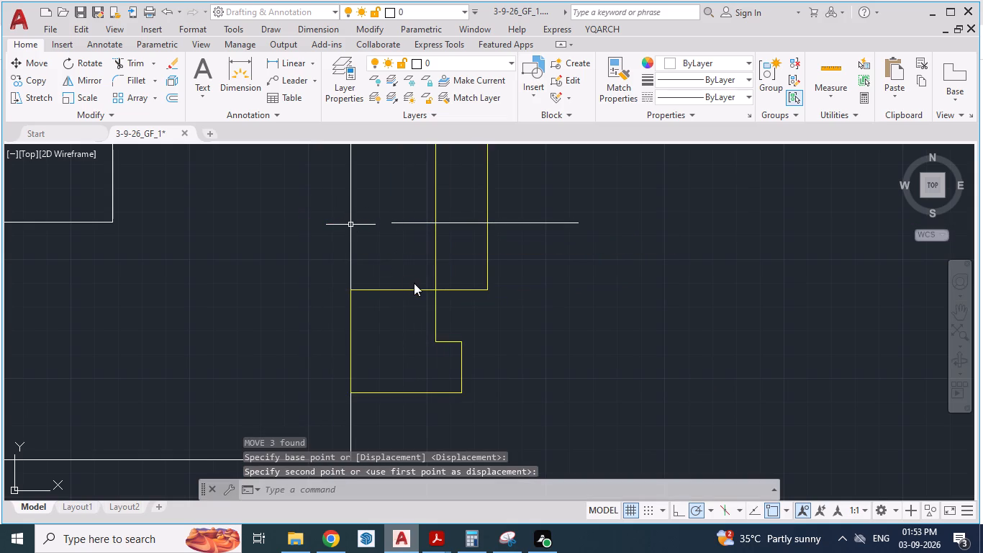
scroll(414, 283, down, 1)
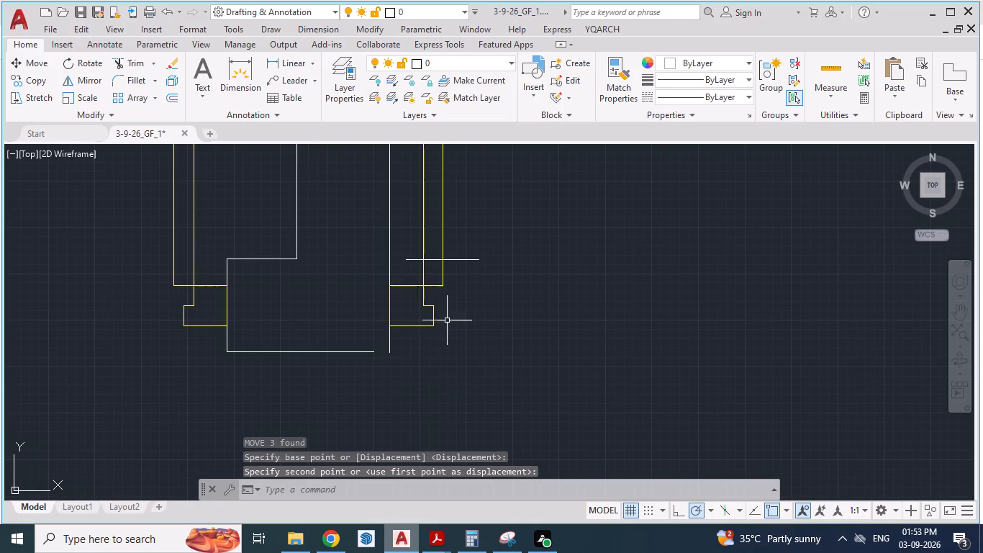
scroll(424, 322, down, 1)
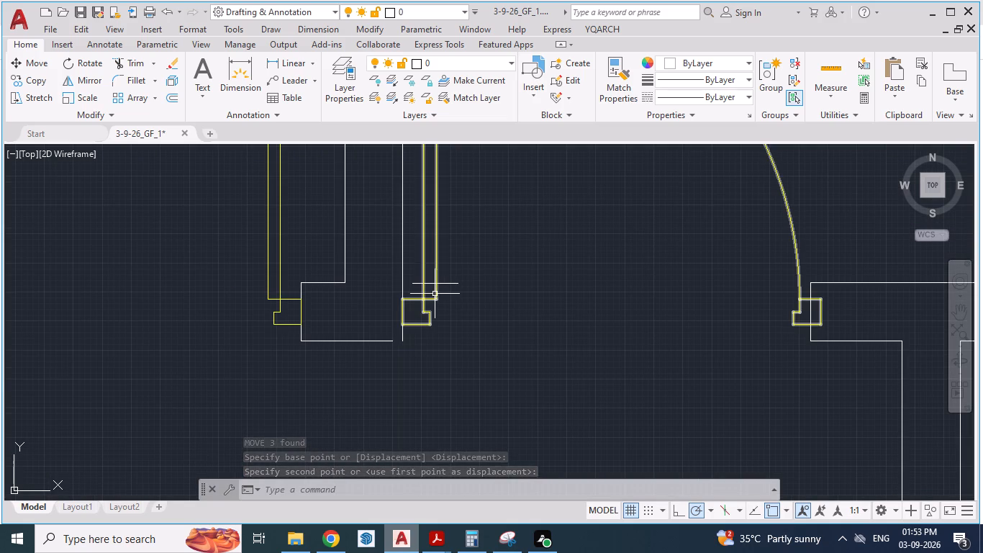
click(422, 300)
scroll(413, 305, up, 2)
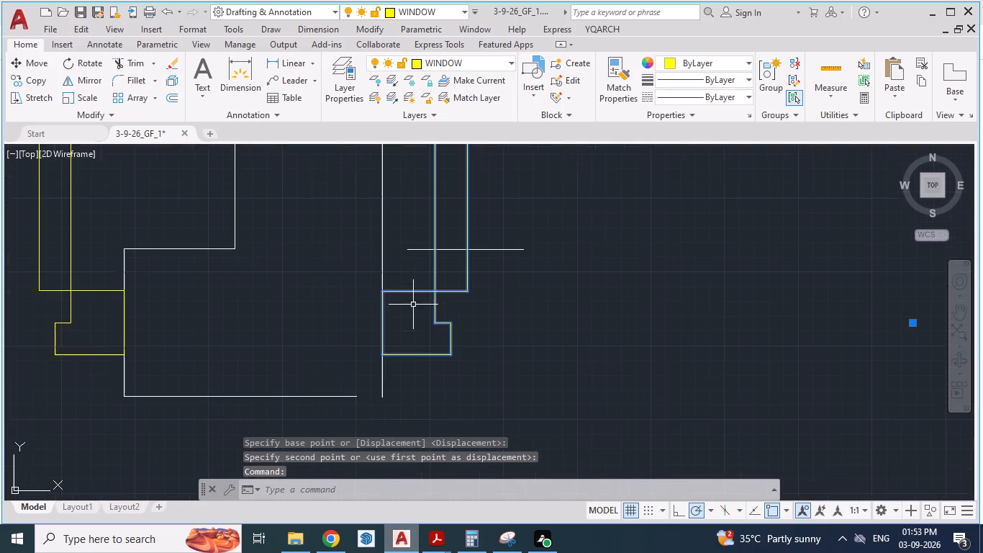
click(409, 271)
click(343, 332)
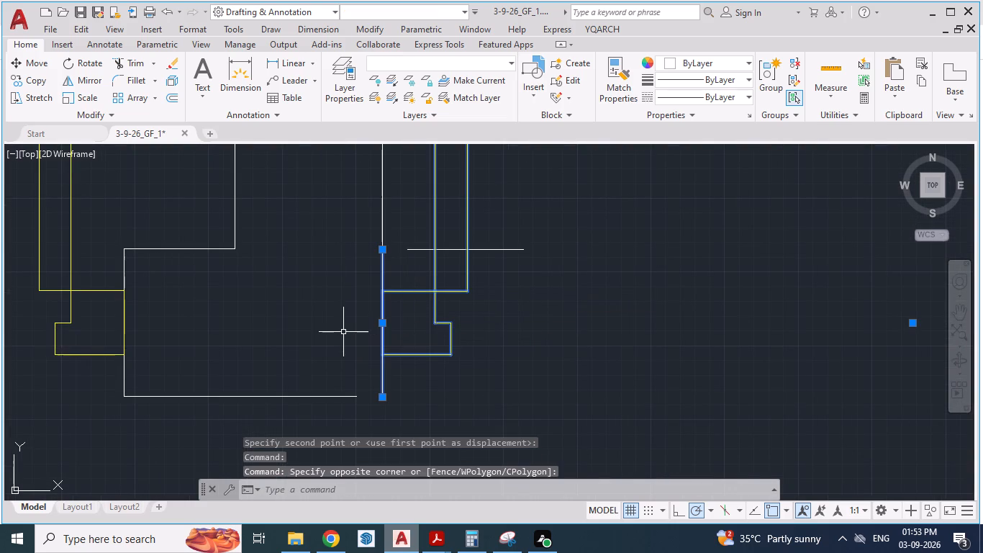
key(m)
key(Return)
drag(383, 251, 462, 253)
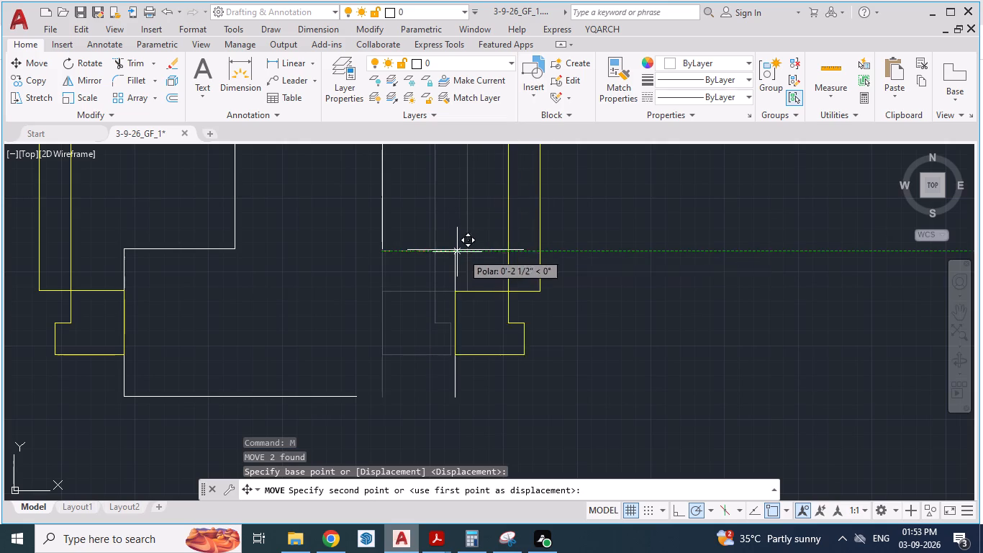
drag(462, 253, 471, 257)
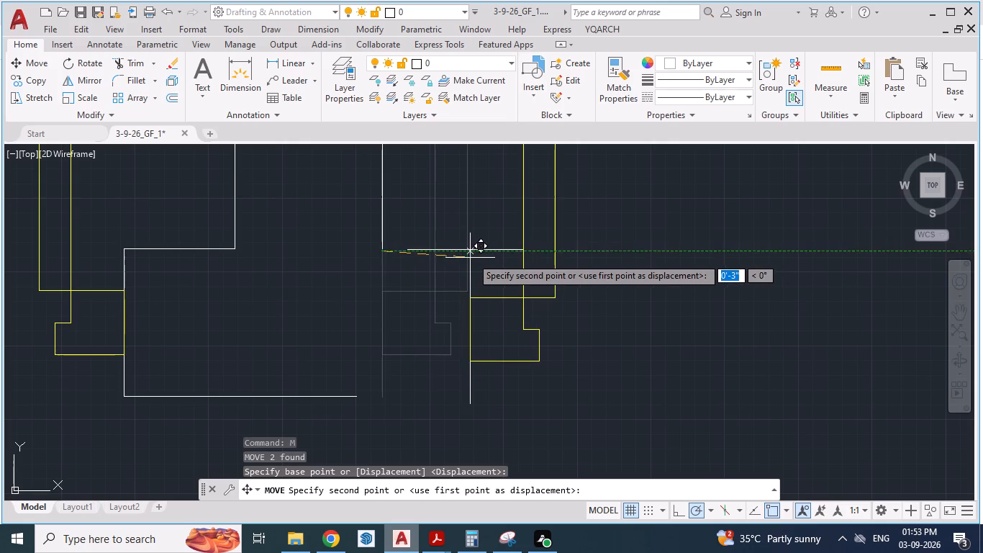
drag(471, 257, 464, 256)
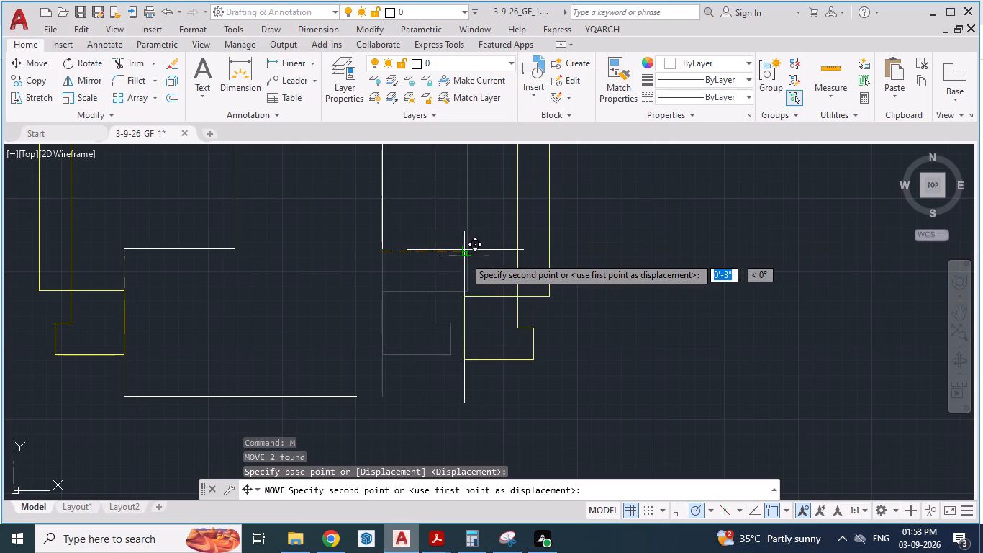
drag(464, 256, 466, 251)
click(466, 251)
Move the short horizontal wall line west so its west end meets the lower end of Bedroom2's west wall line.
scroll(415, 323, down, 2)
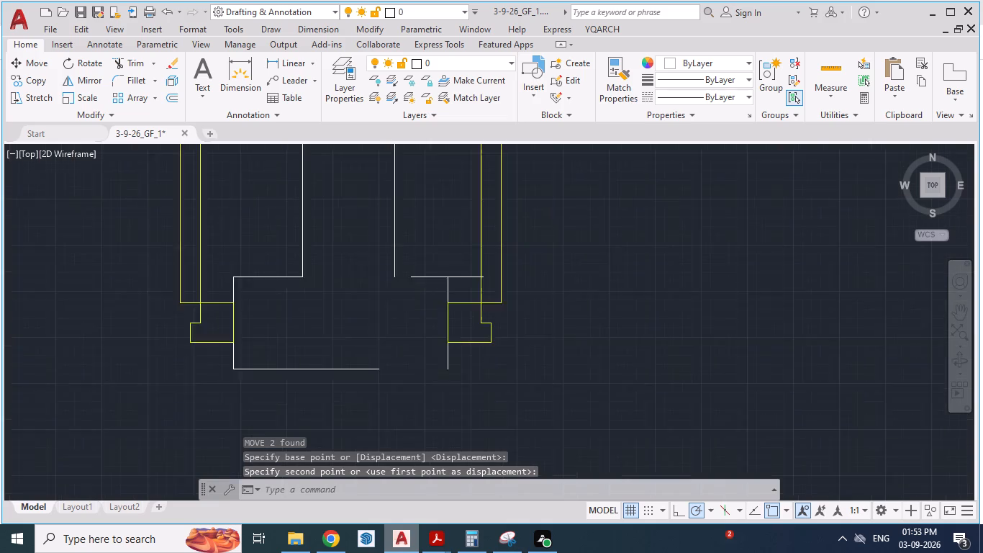
scroll(411, 317, down, 1)
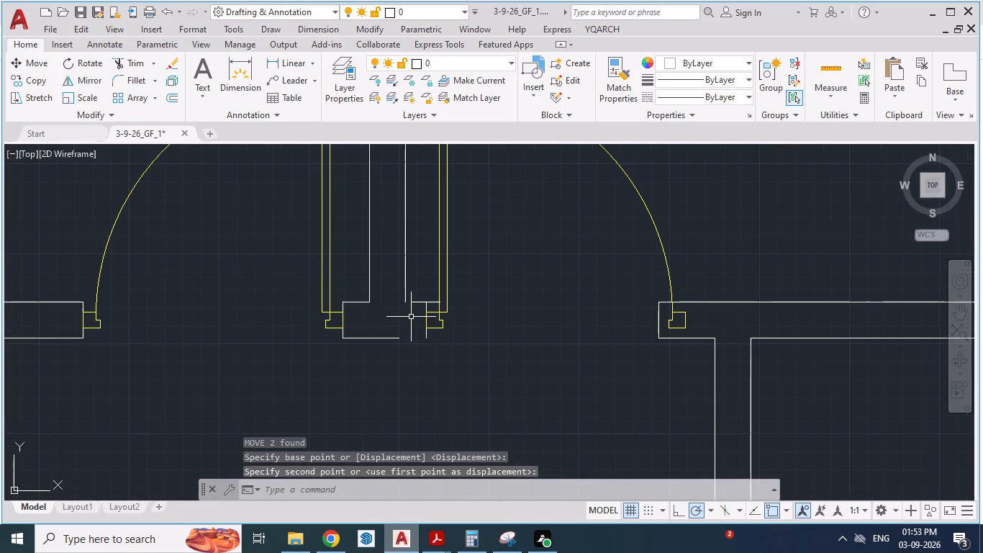
scroll(408, 353, up, 1)
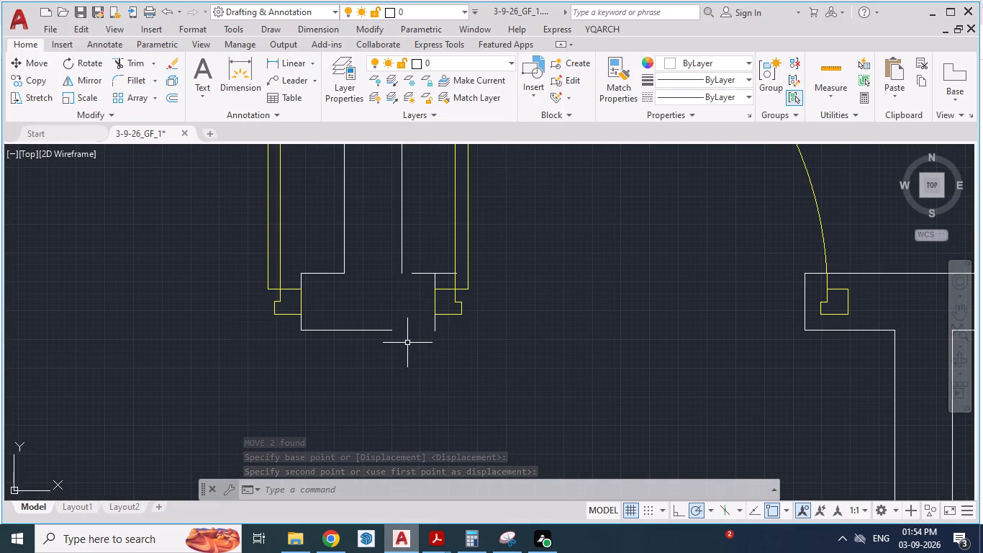
scroll(407, 341, up, 1)
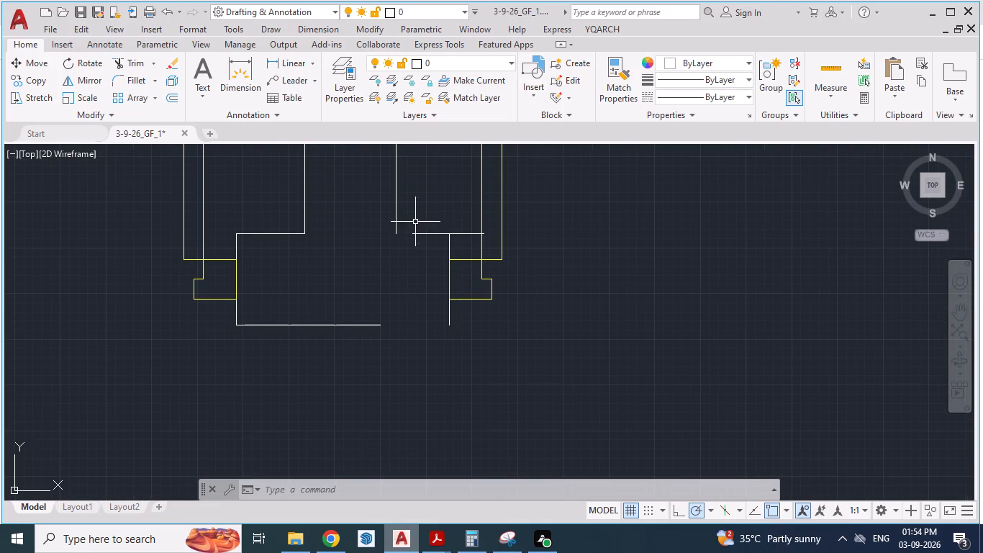
click(427, 236)
click(421, 233)
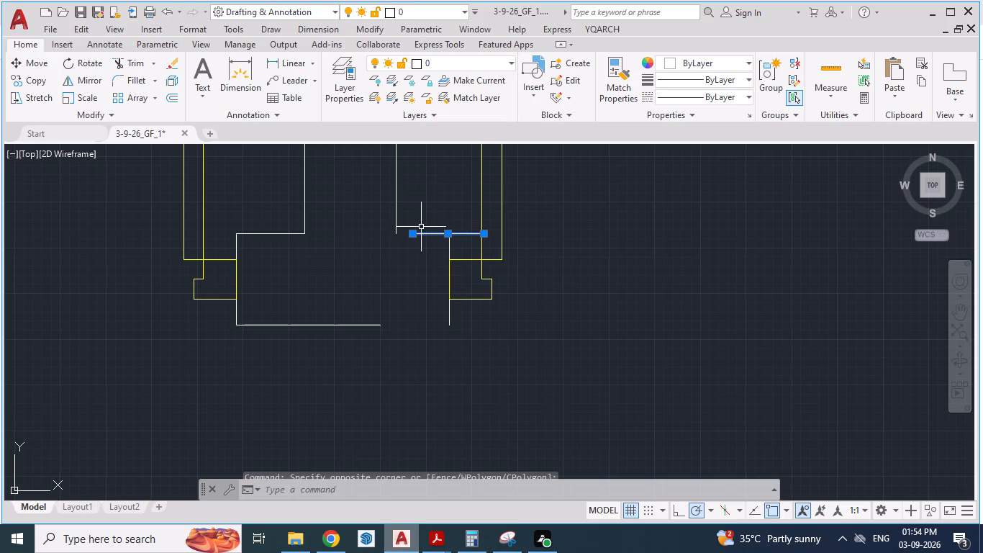
key(m)
key(Return)
scroll(441, 245, up, 2)
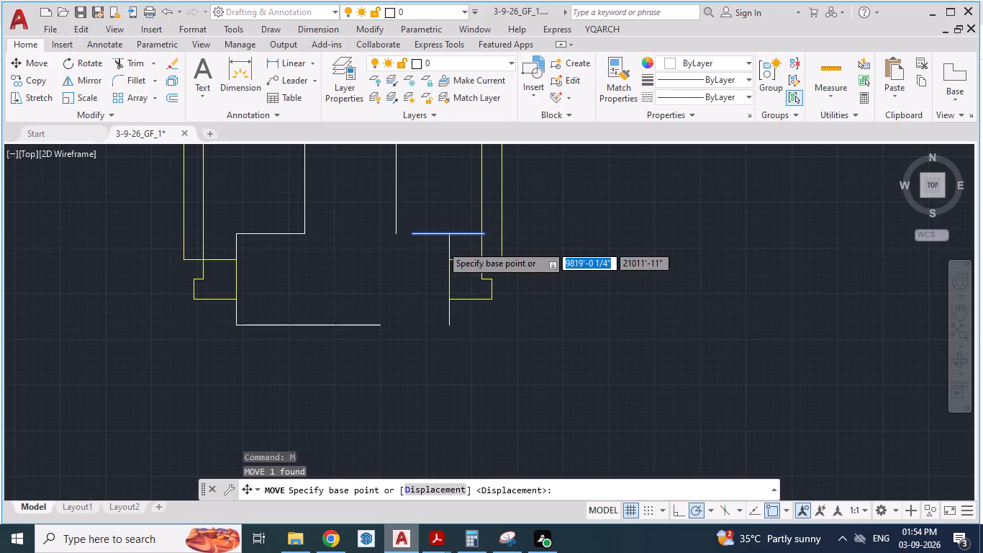
drag(361, 214, 330, 214)
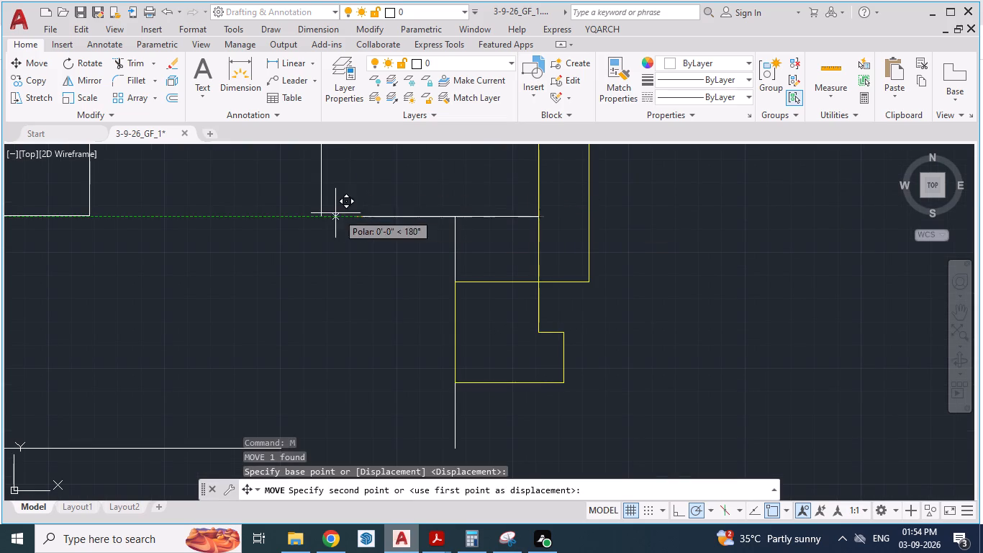
drag(330, 214, 326, 215)
click(326, 215)
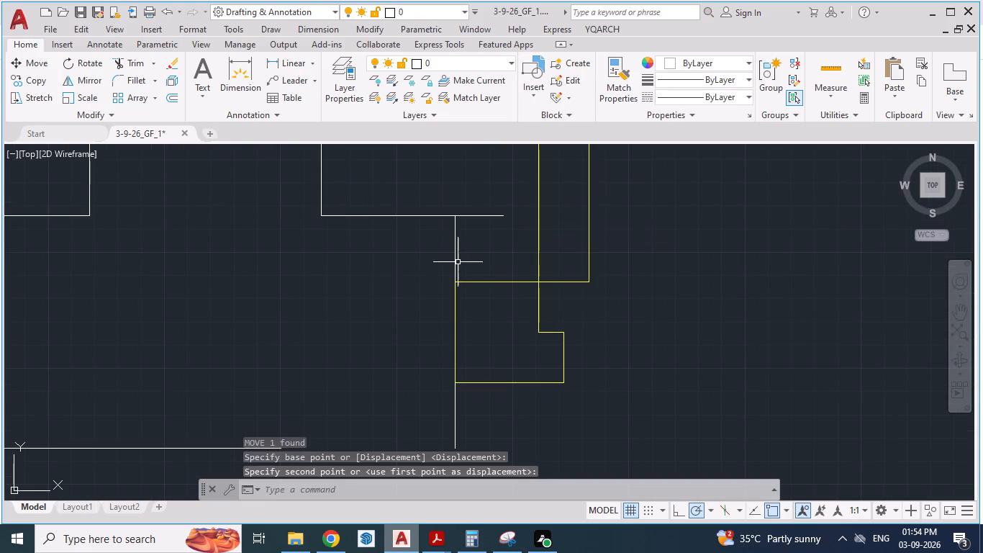
Move Bedroom2's door and its hinge-side jamb line about 1 in east, jamb top onto the short horizontal wall line's east end.
click(488, 265)
click(420, 368)
key(m)
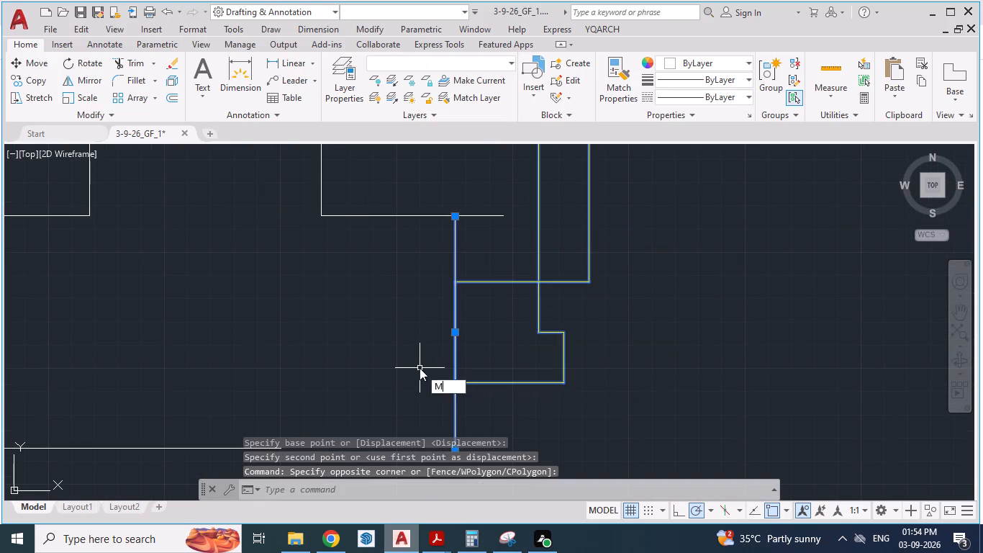
key(Return)
scroll(427, 189, up, 2)
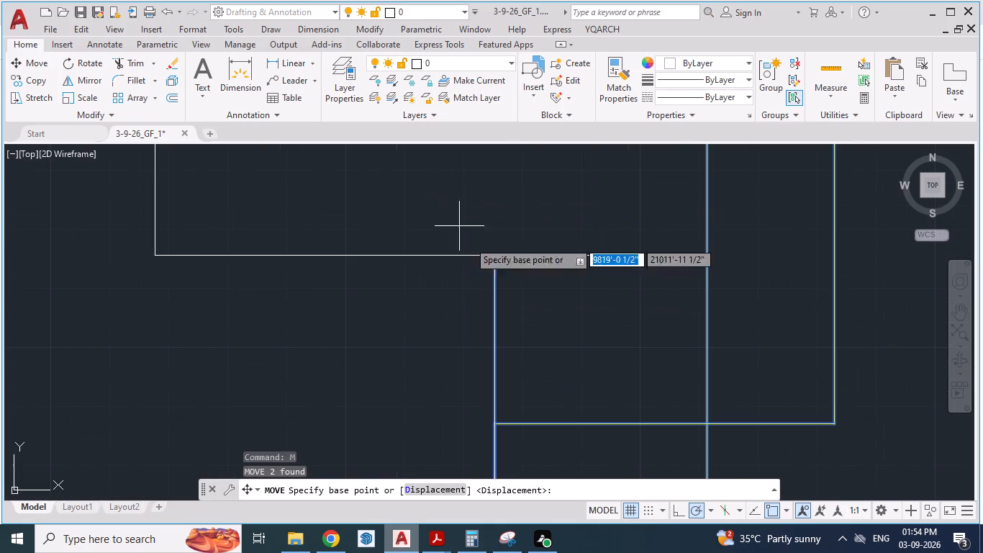
drag(497, 264, 592, 264)
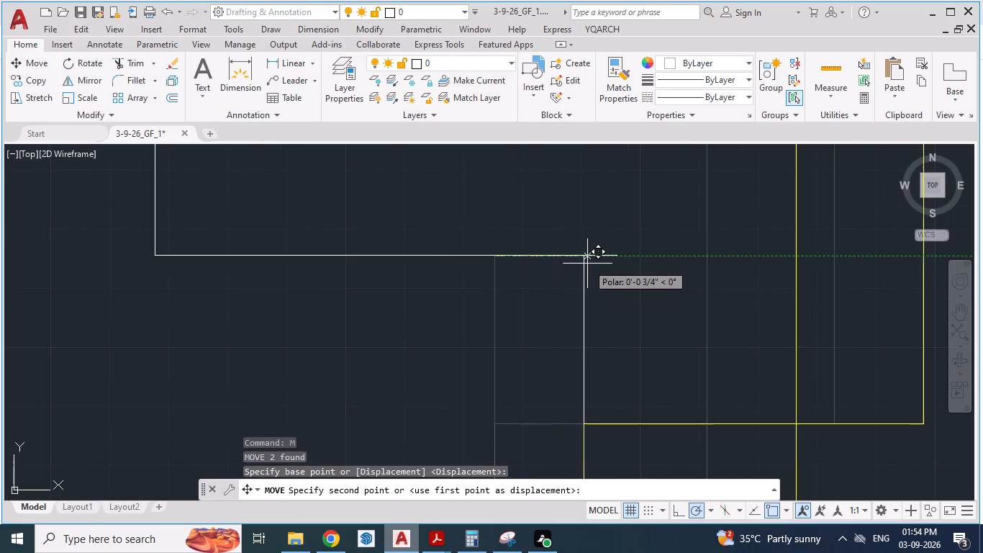
drag(592, 264, 617, 264)
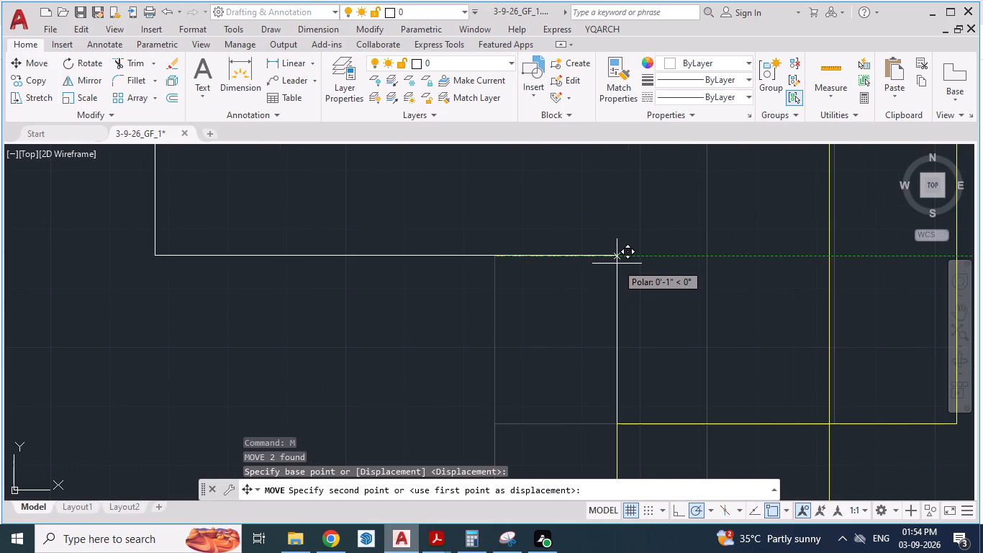
drag(617, 264, 615, 258)
scroll(617, 263, up, 1)
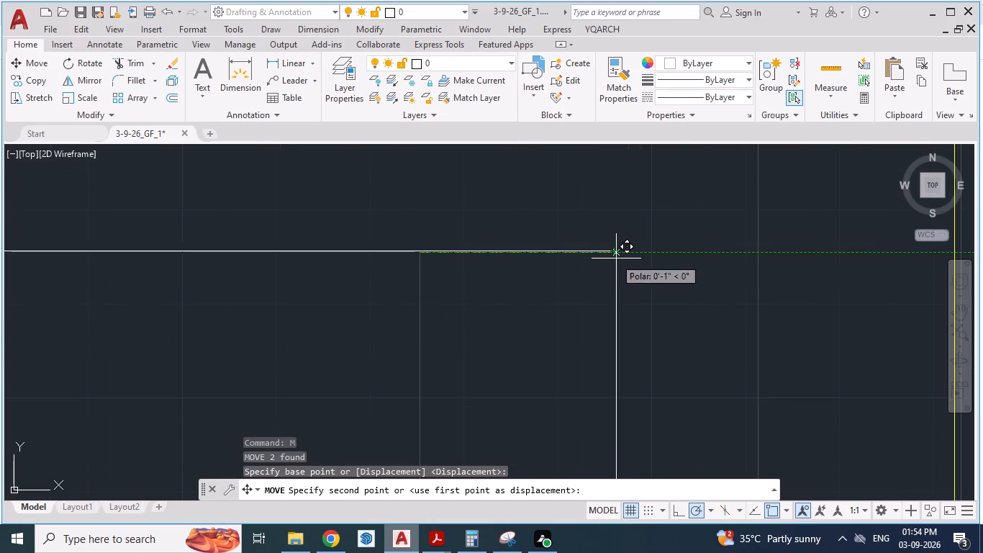
drag(615, 258, 609, 256)
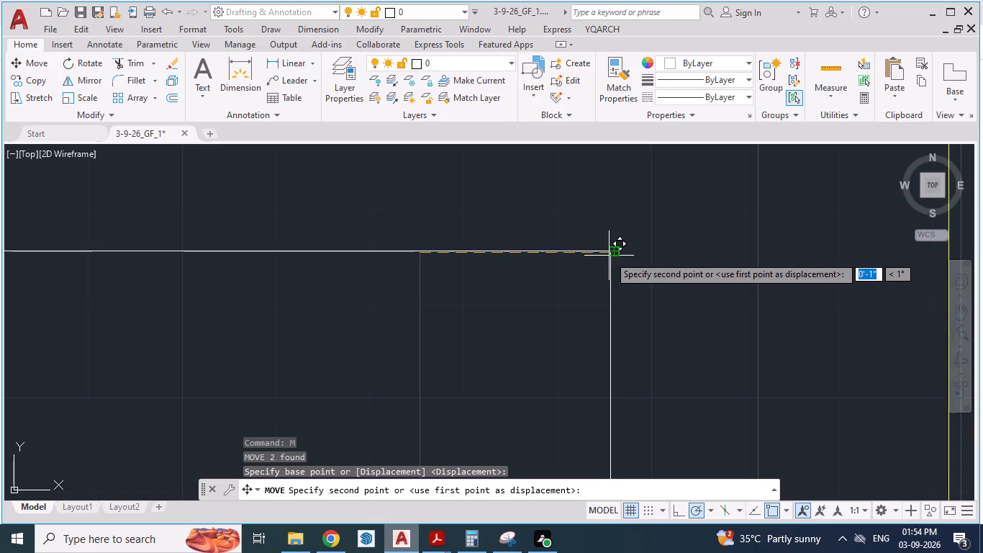
drag(609, 256, 607, 255)
click(607, 255)
Extend the bottom wall line of the pier between the two doors east to Bedroom2's hinge-side jamb line.
scroll(420, 228, down, 4)
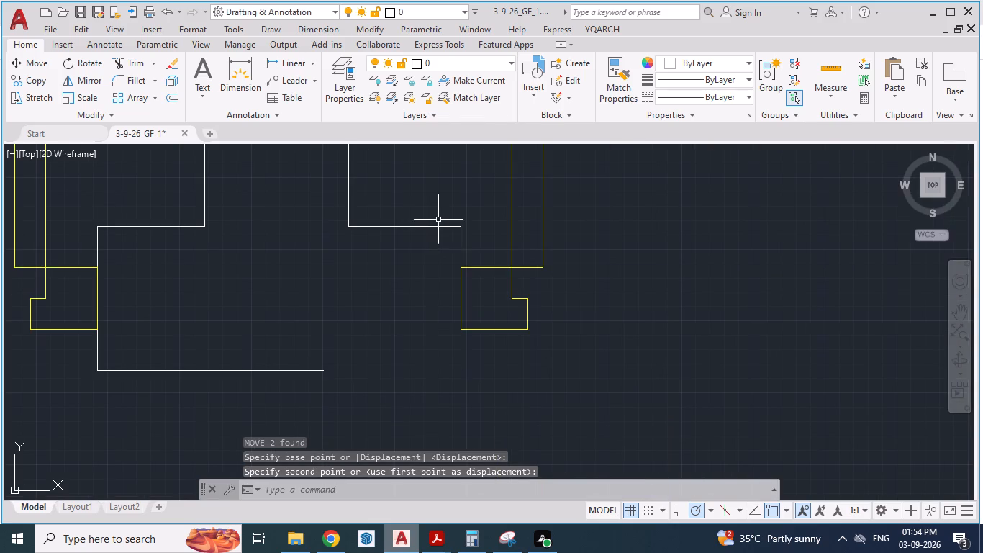
text(EX)
key(Return)
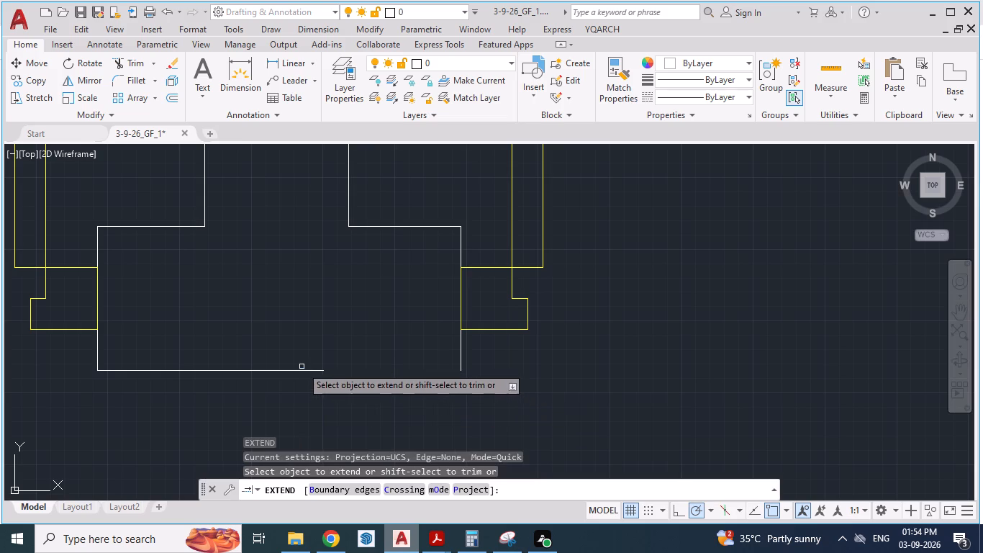
click(302, 367)
click(308, 374)
scroll(350, 382, down, 2)
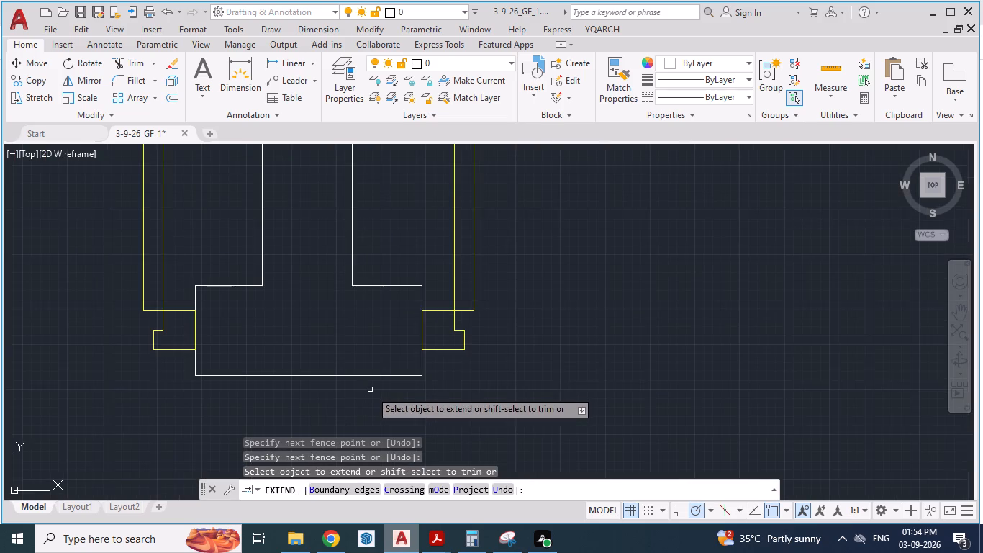
scroll(368, 392, down, 1)
scroll(326, 352, up, 1)
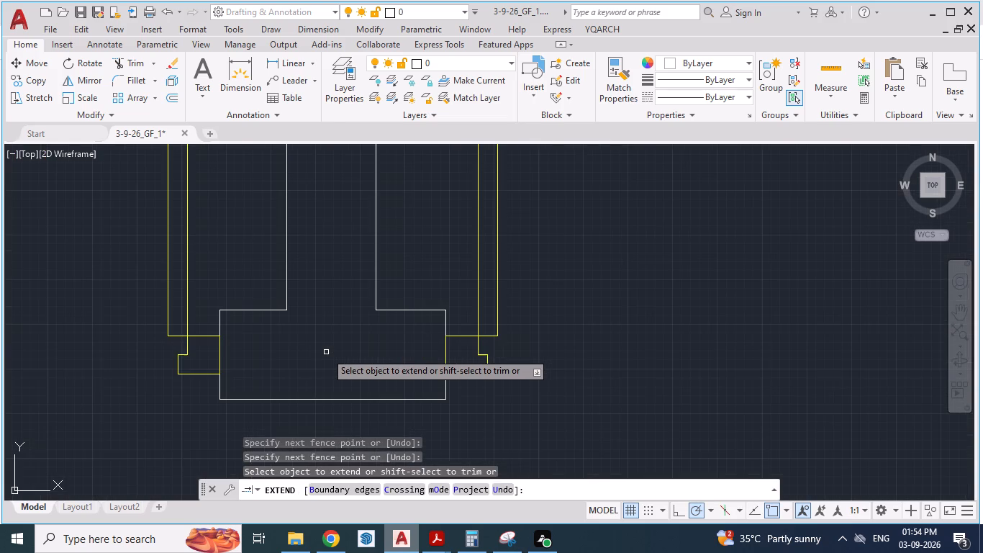
key(Escape)
key(Escape)
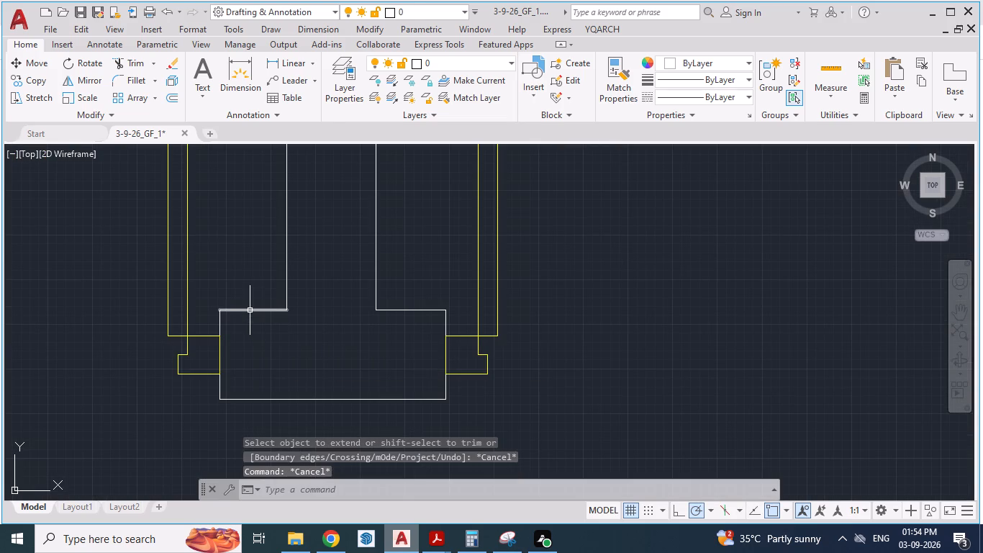
Copy the pier's west short horizontal wall line and paste it at the lower end of Bedroom2's west wall line.
click(250, 310)
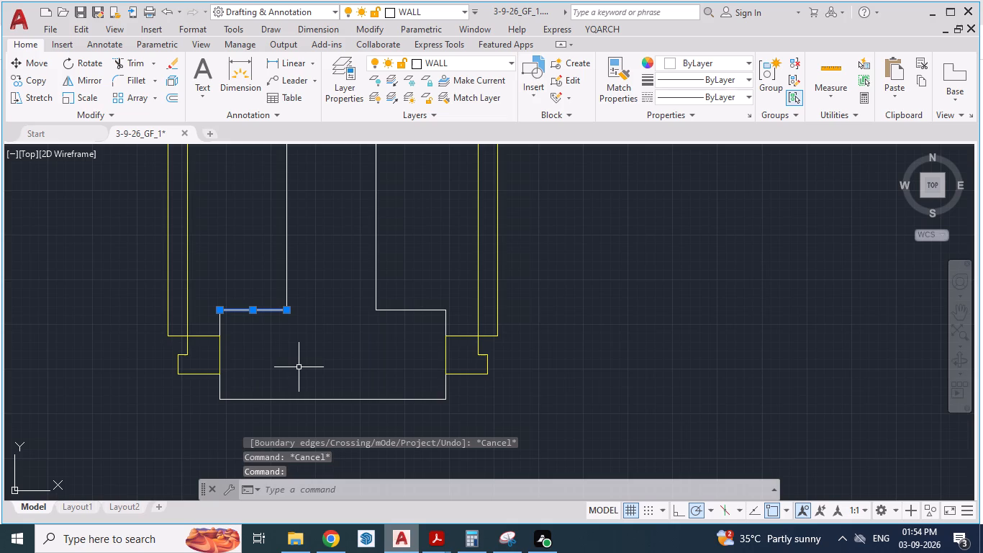
key(ctrl+c)
key(ctrl+v)
key(Return)
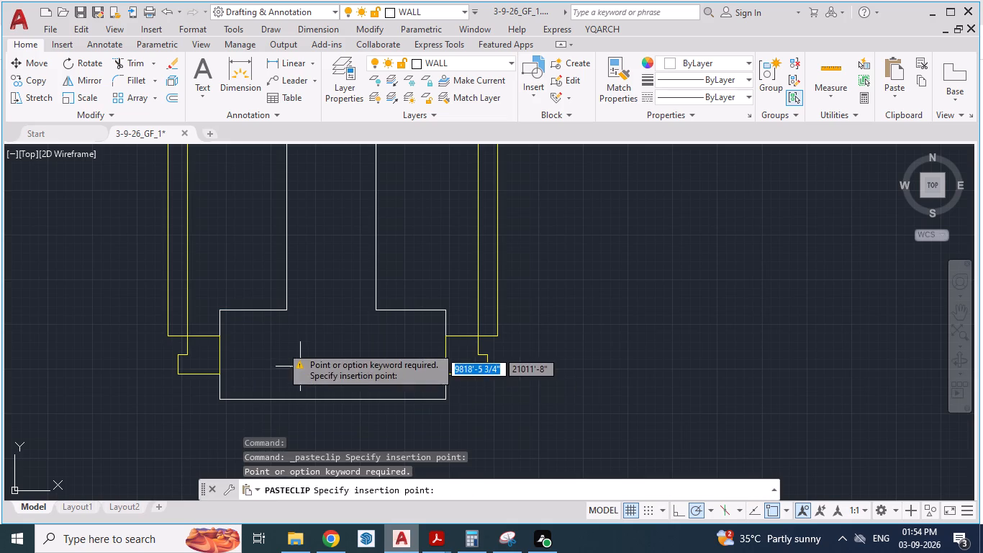
click(375, 315)
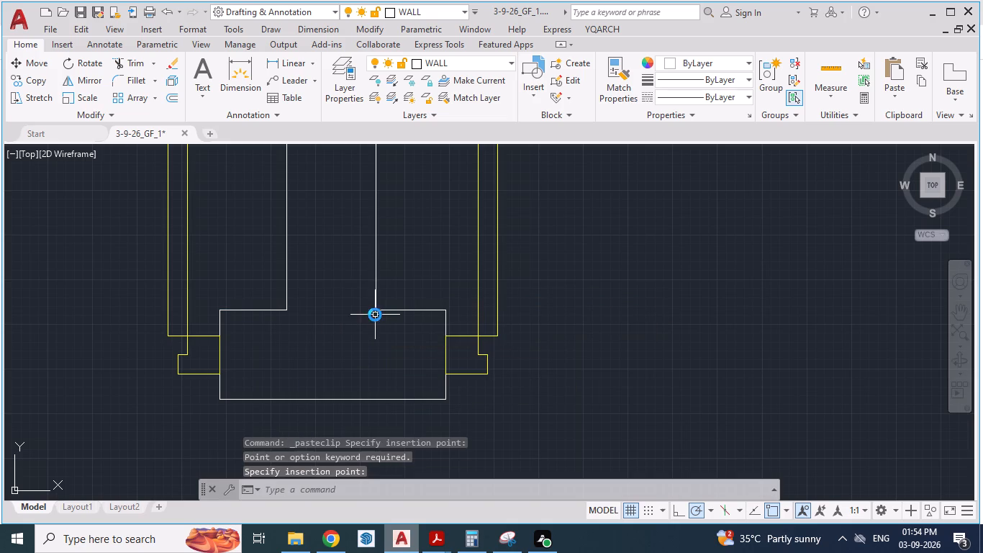
key(Escape)
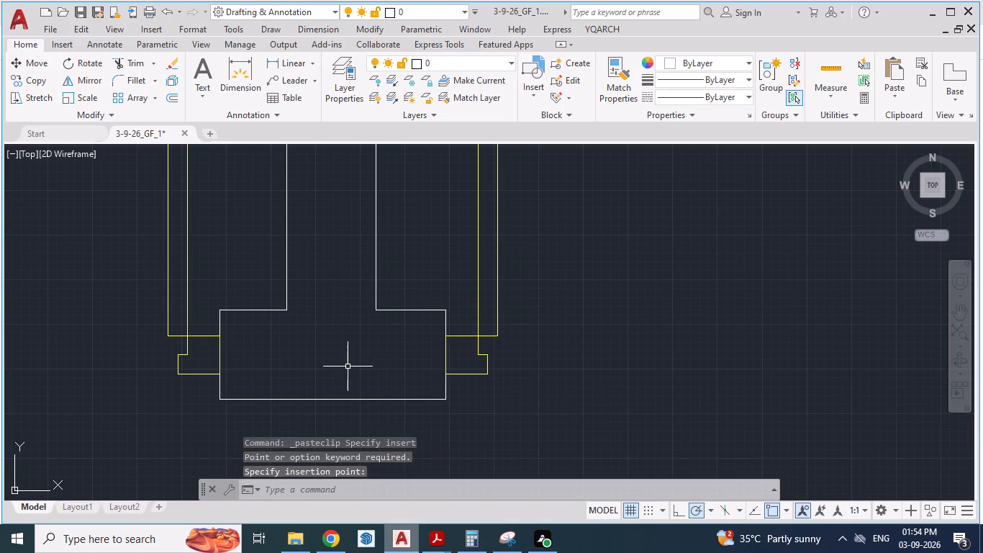
key(Escape)
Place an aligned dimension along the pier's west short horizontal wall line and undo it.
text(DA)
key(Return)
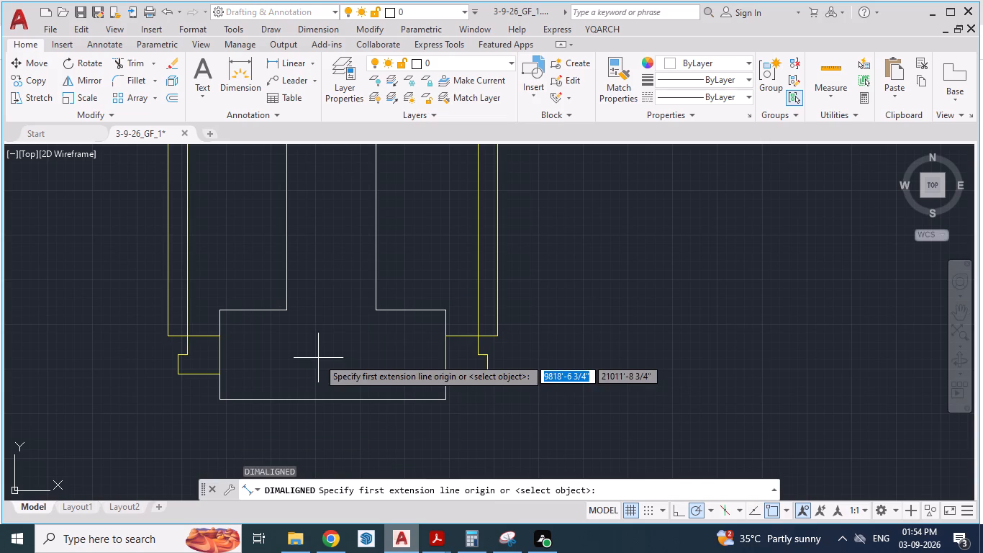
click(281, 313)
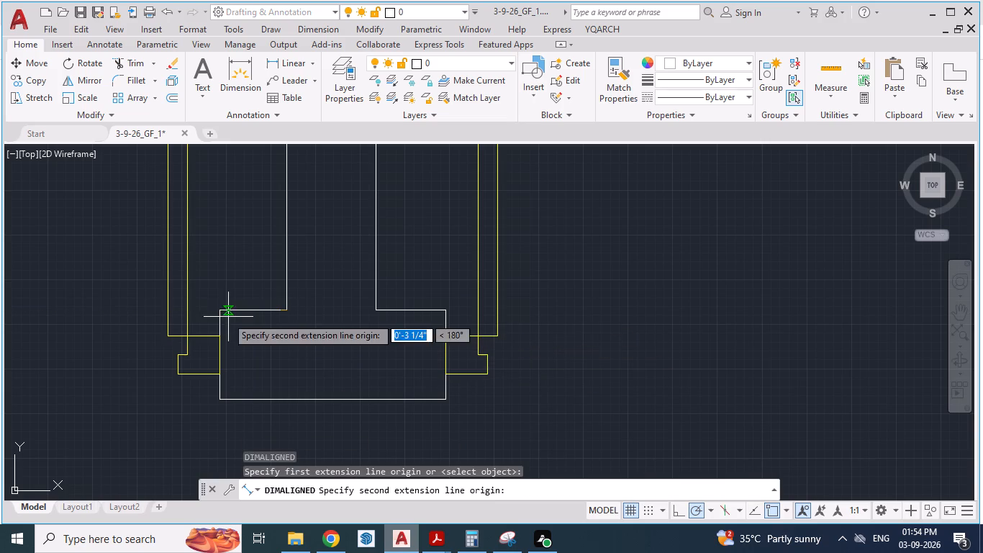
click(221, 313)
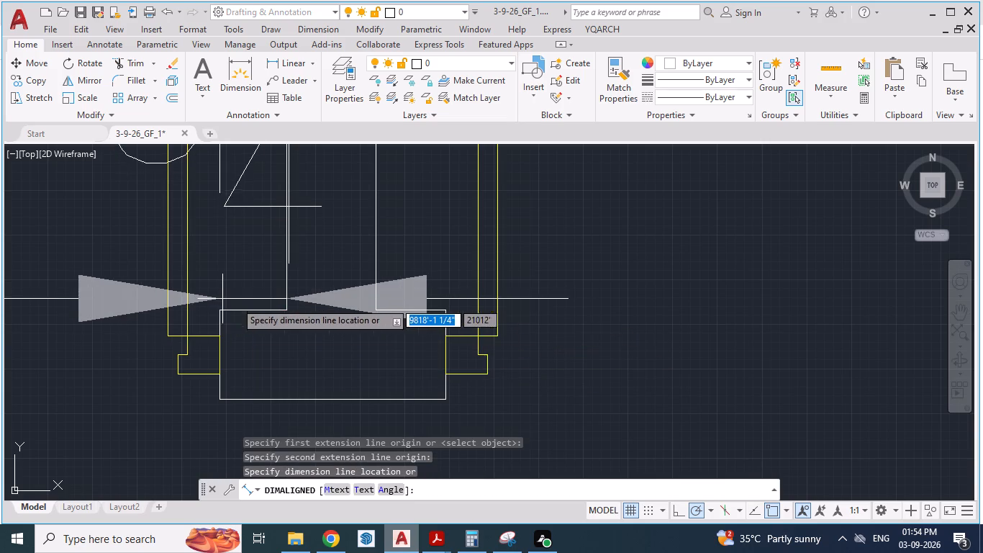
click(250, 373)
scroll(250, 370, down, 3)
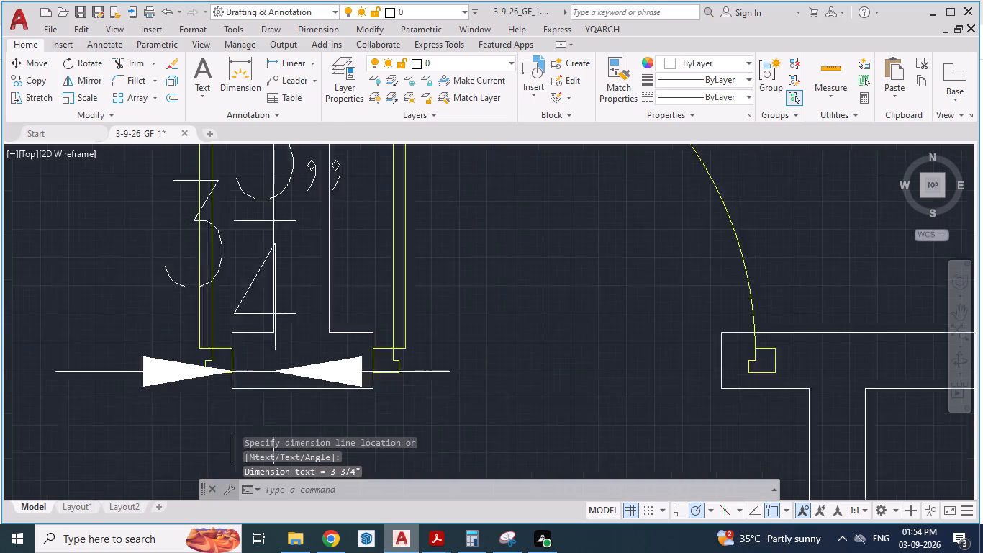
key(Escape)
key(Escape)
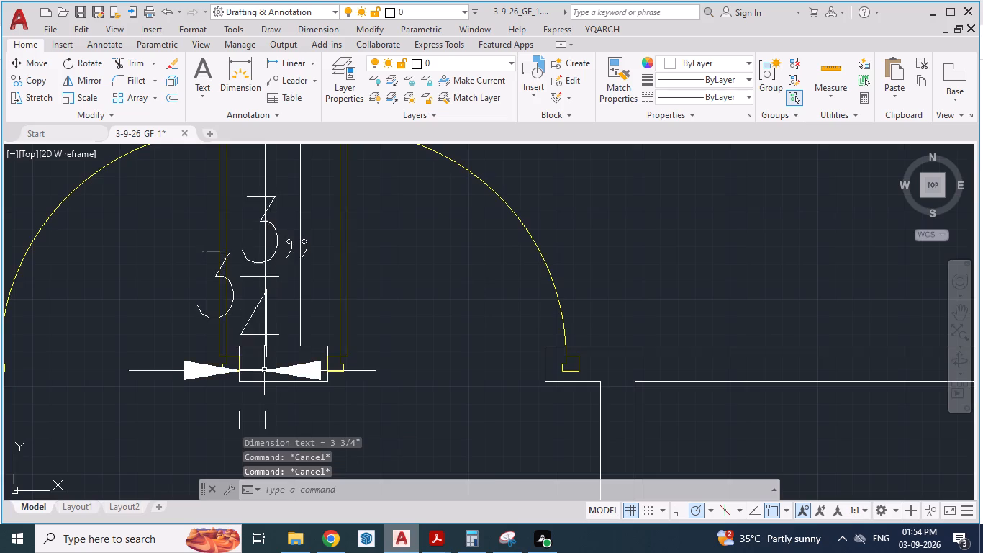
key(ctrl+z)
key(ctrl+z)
Paste a copy of the pier's west short wall line about 1 1/4 in below the lower end of Bedroom2's west wall line.
scroll(302, 349, down, 1)
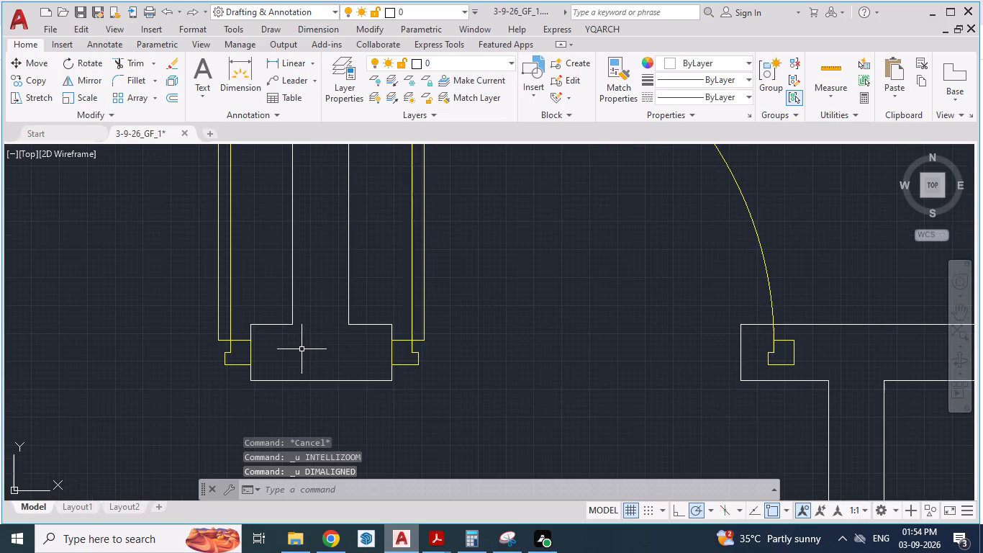
scroll(366, 371, down, 2)
scroll(327, 403, up, 1)
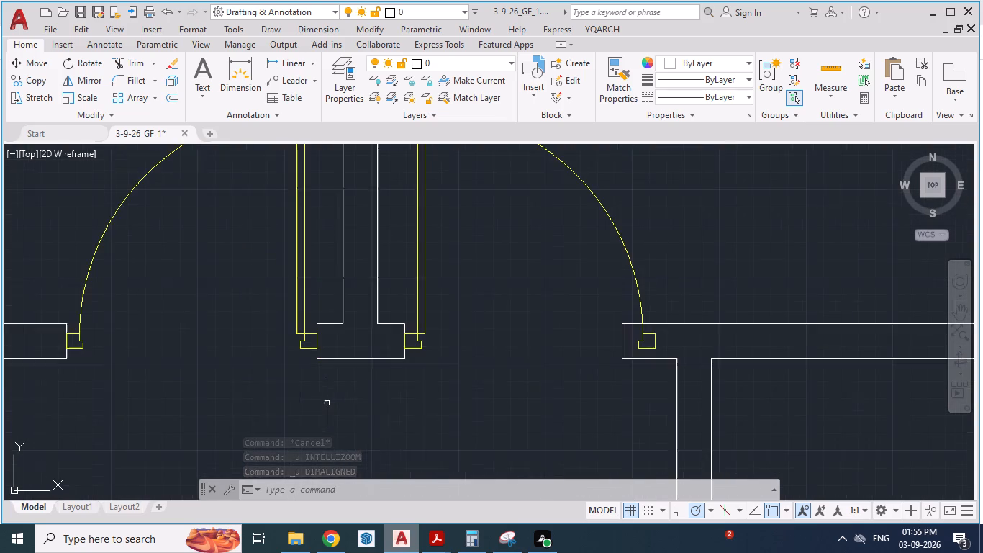
scroll(327, 403, up, 1)
click(329, 277)
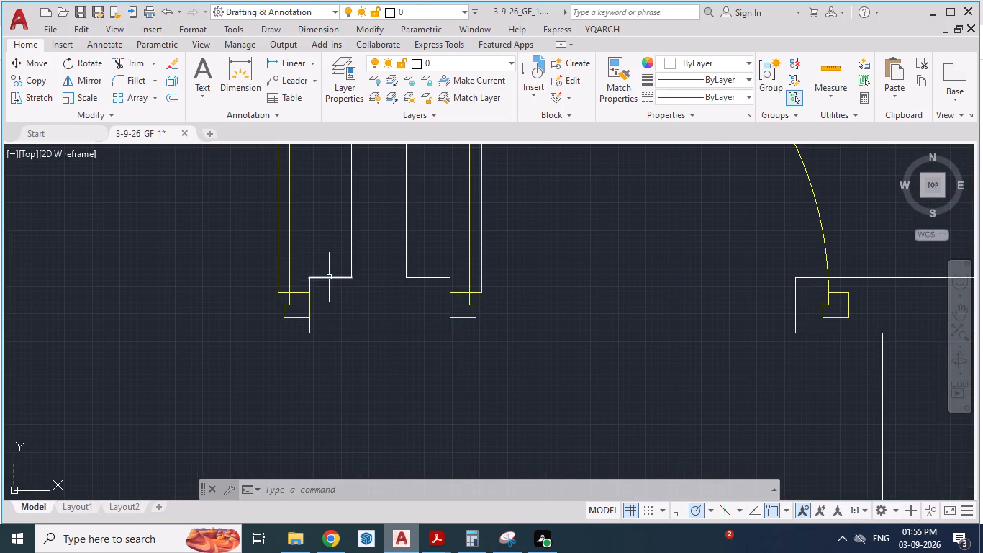
key(ctrl+c)
key(ctrl+v)
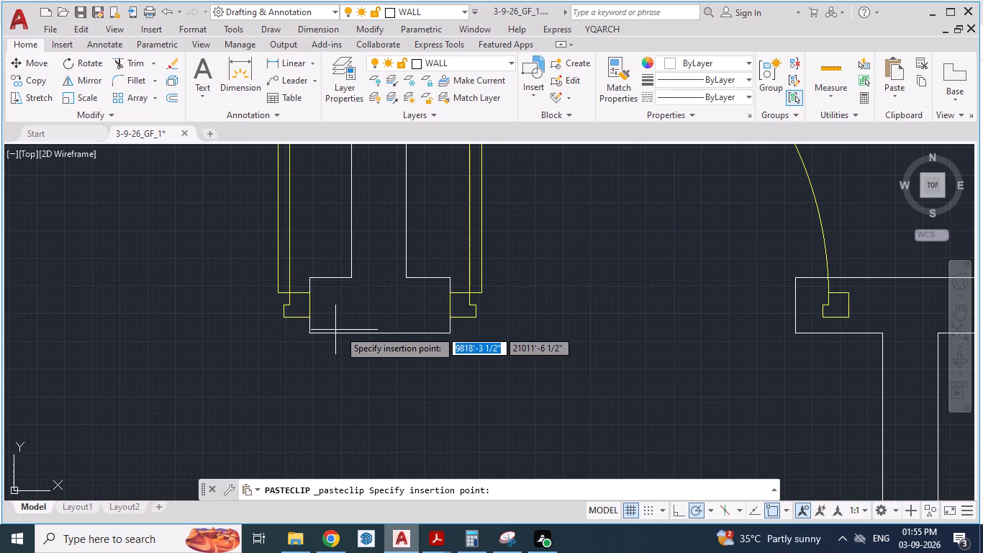
click(407, 297)
scroll(440, 297, up, 3)
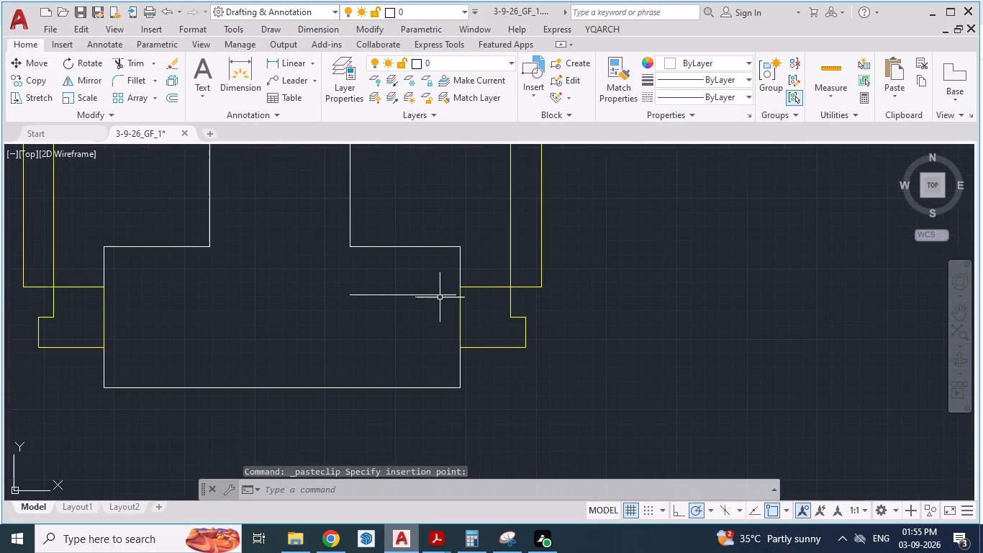
Move Bedroom2's door and its hinge-side jamb line west onto the east end of the pasted reference line.
click(479, 271)
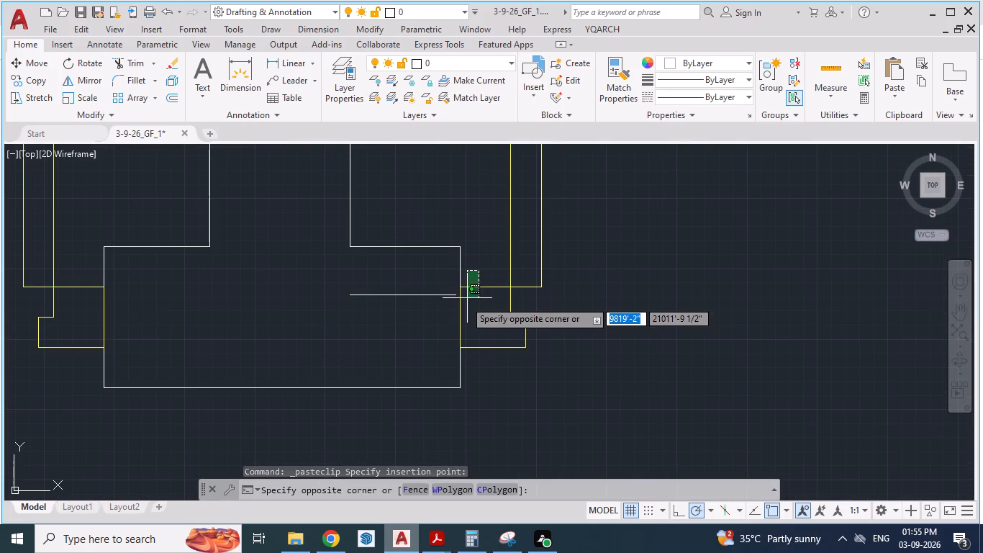
click(454, 310)
shift+click(415, 279)
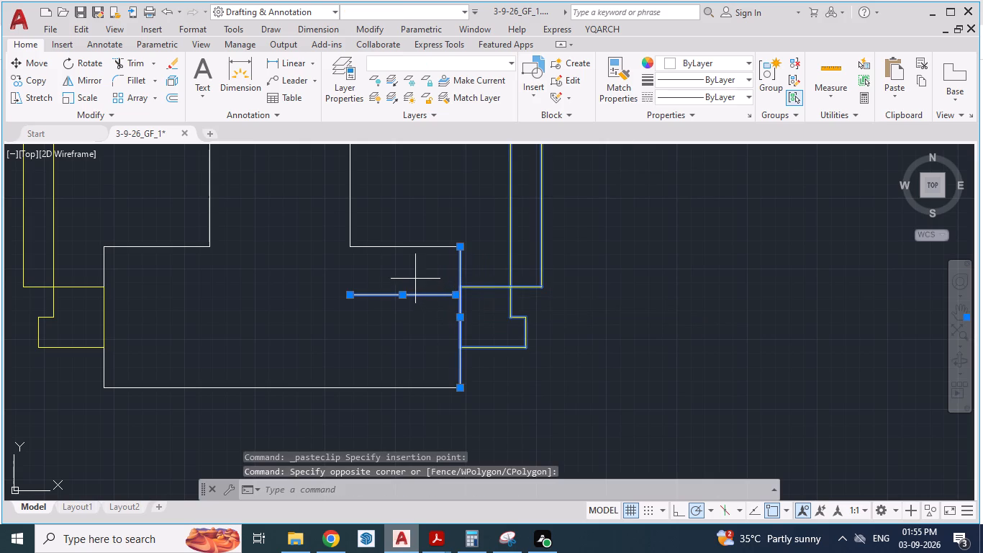
shift+click(386, 327)
key(m)
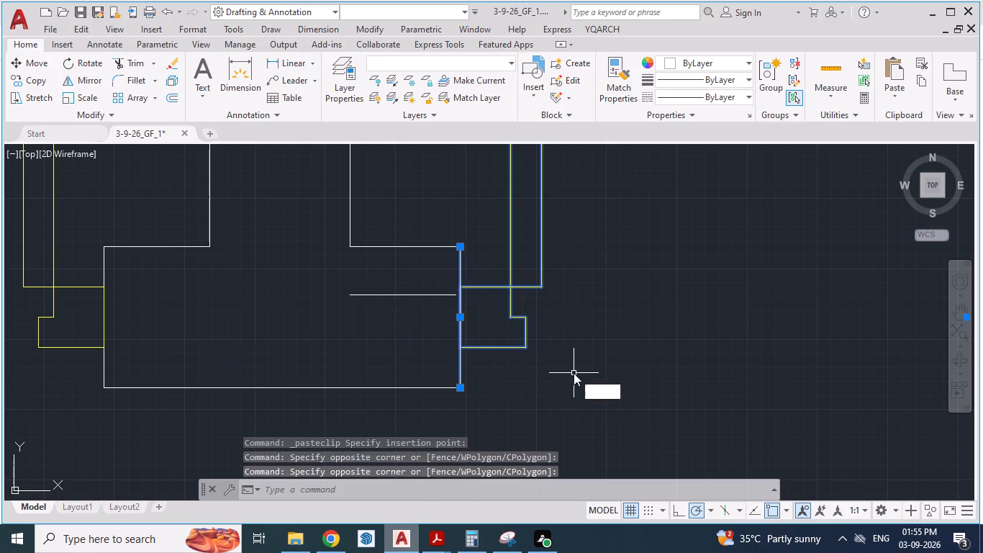
key(Return)
scroll(467, 318, up, 2)
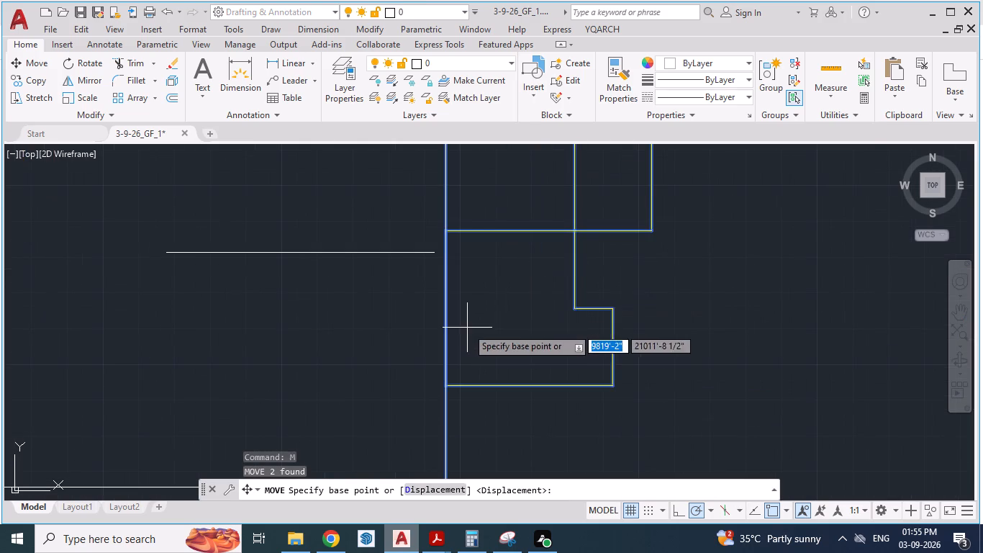
scroll(449, 253, up, 2)
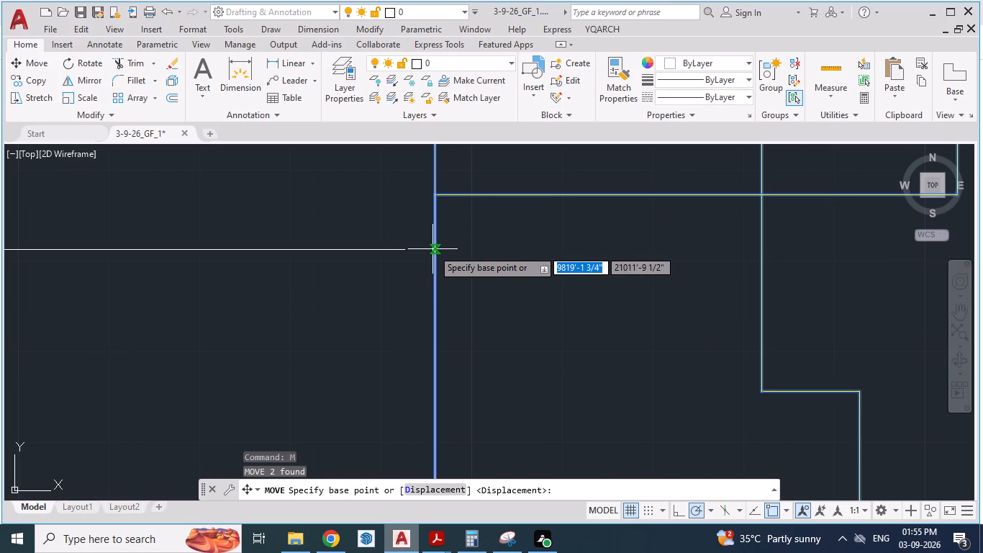
scroll(432, 249, up, 1)
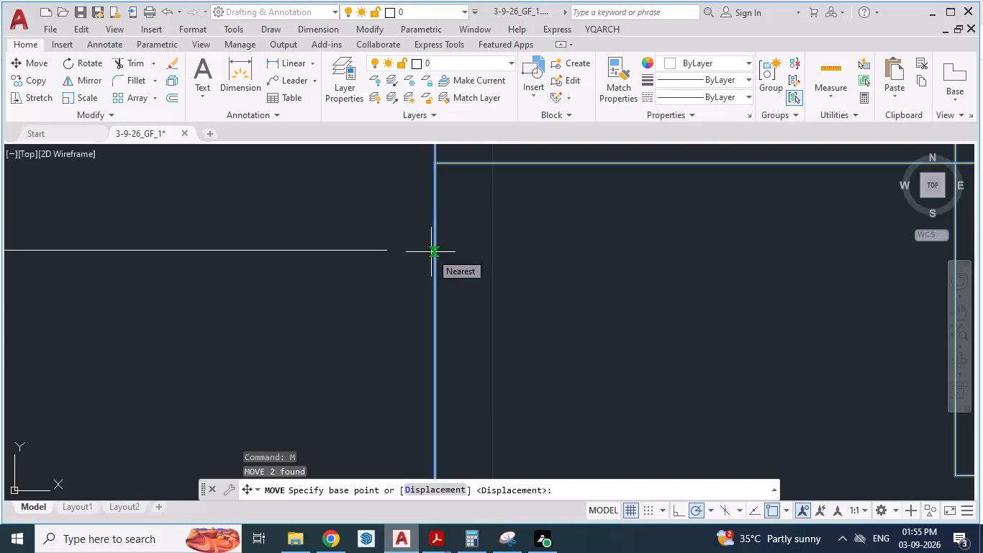
drag(430, 249, 389, 249)
click(389, 249)
scroll(436, 262, down, 4)
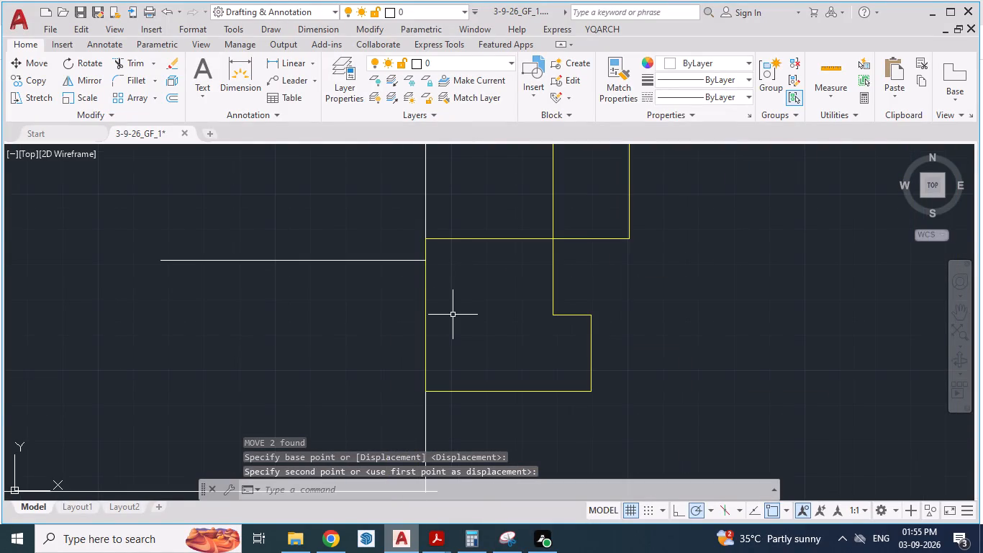
Delete the pasted reference line inside the pier.
scroll(462, 311, down, 1)
click(382, 227)
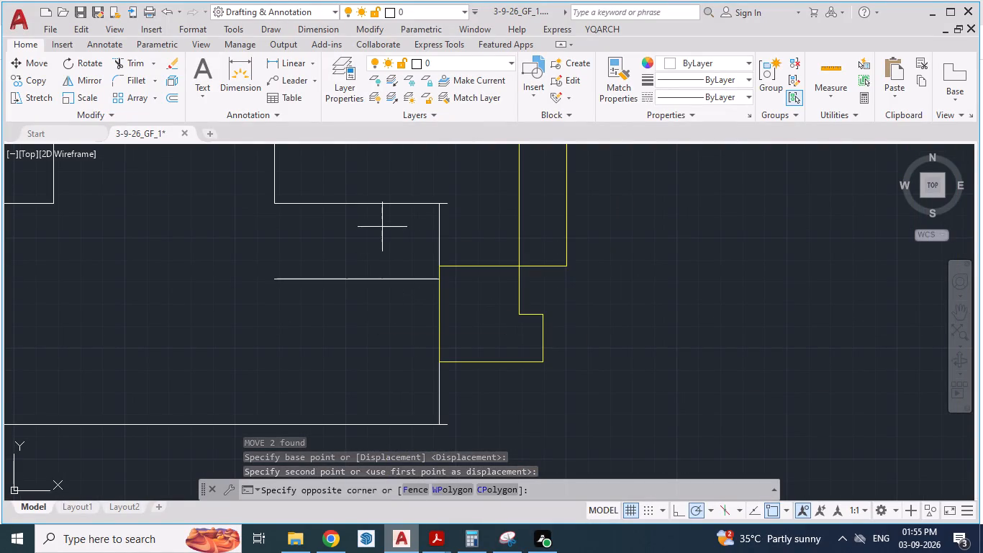
click(352, 323)
key(Delete)
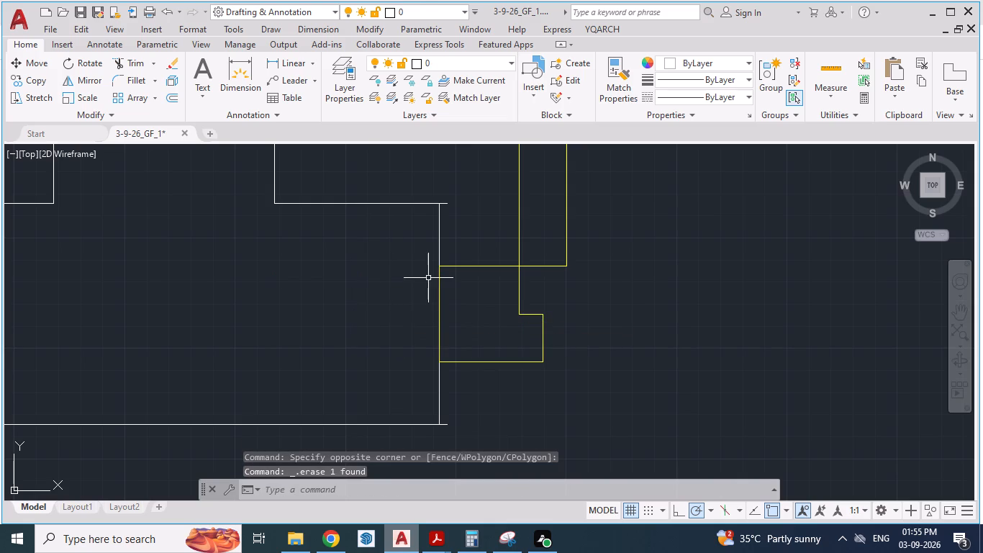
Trim the ends of the pier's upper and lower horizontal wall lines that overhang east of Bedroom2's hinge-side jamb line.
text(TR)
key(Return)
scroll(451, 207, up, 2)
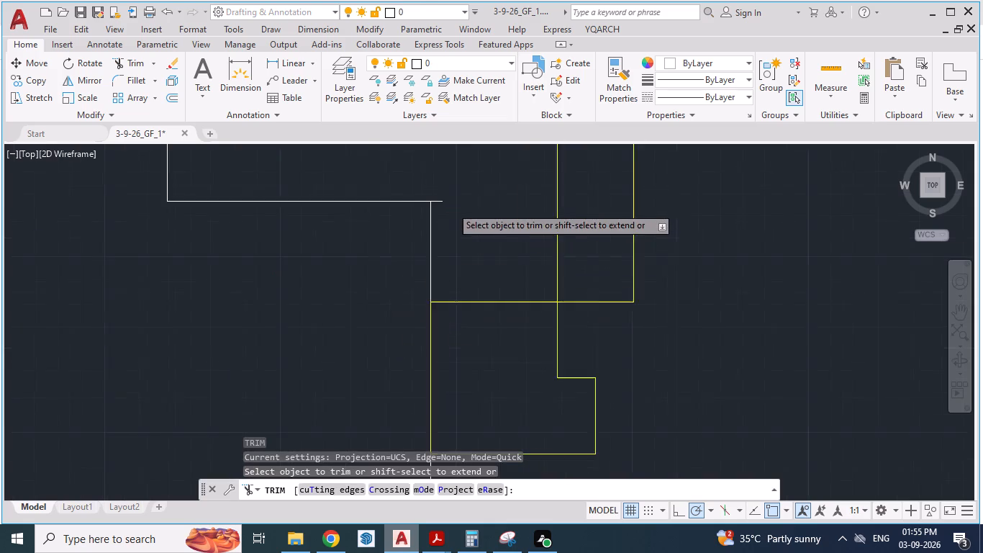
click(430, 199)
scroll(430, 197, down, 3)
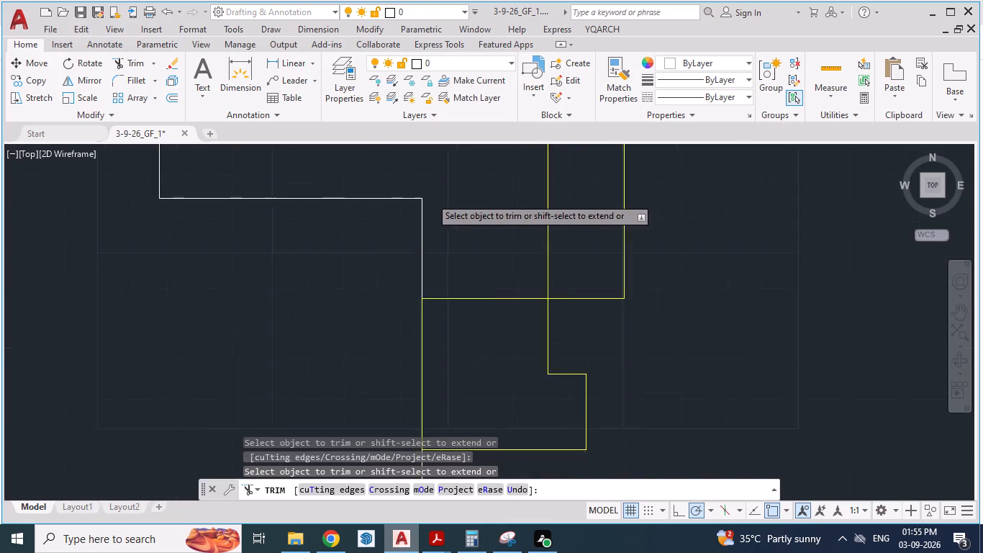
scroll(430, 197, down, 1)
scroll(413, 334, up, 3)
click(449, 341)
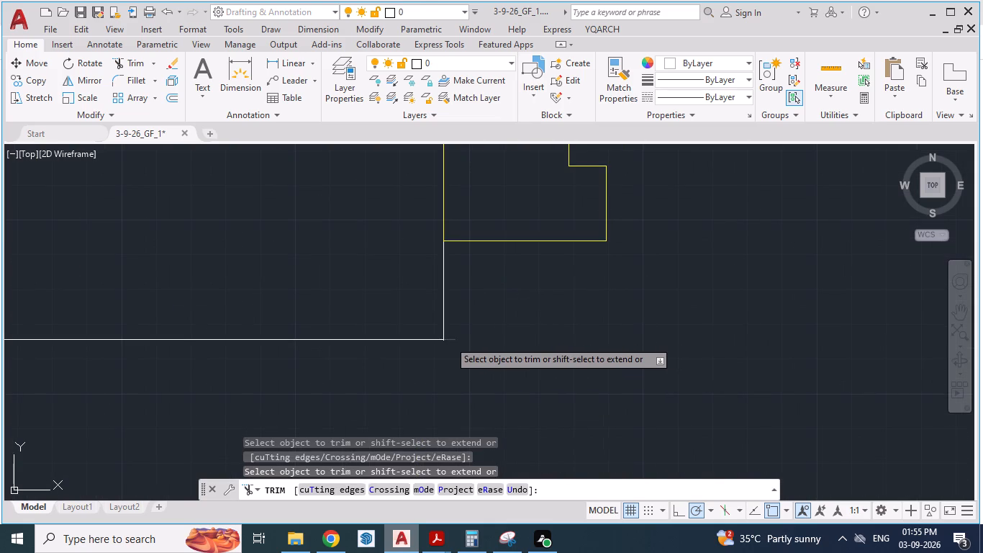
scroll(443, 356, up, 9)
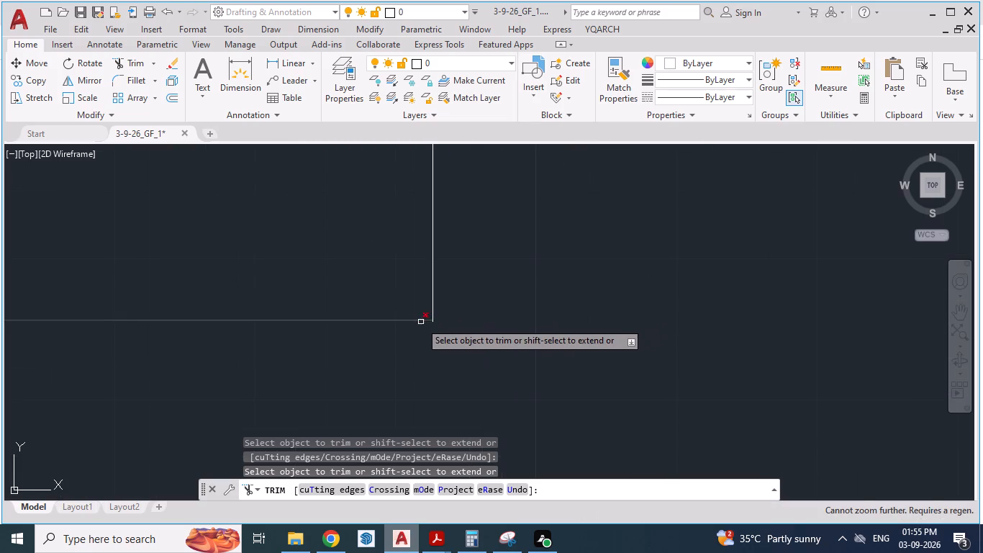
scroll(435, 322, up, 11)
scroll(439, 320, down, 3)
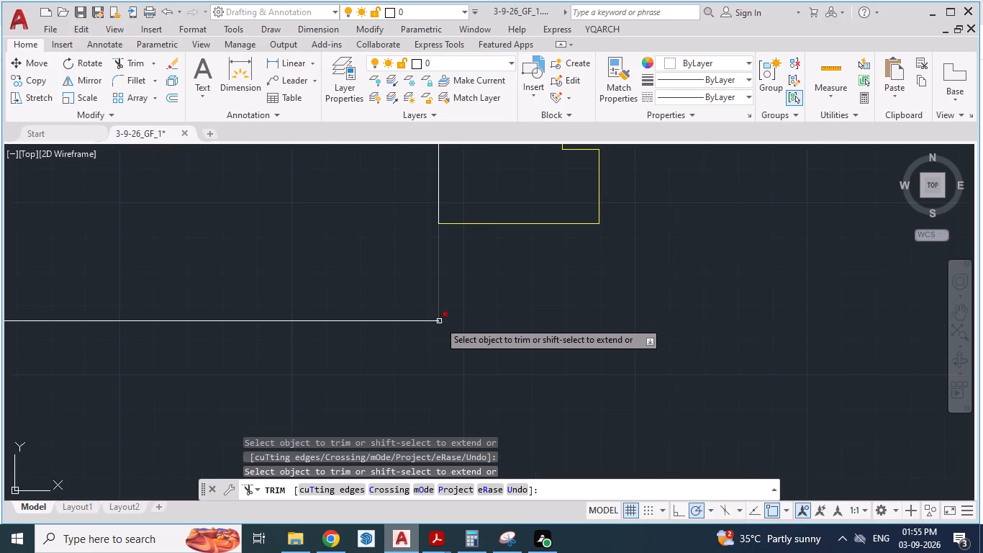
scroll(444, 325, up, 12)
scroll(410, 336, down, 2)
scroll(410, 336, up, 1)
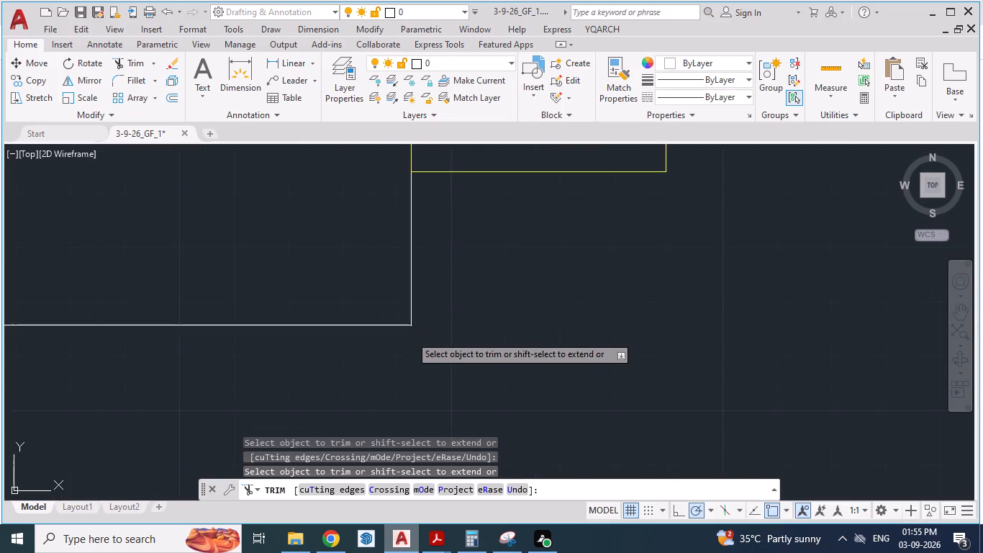
Trim the last overhang at the lower east corner of the pier beside Bedroom2's door and save the drawing.
scroll(410, 336, up, 6)
click(410, 318)
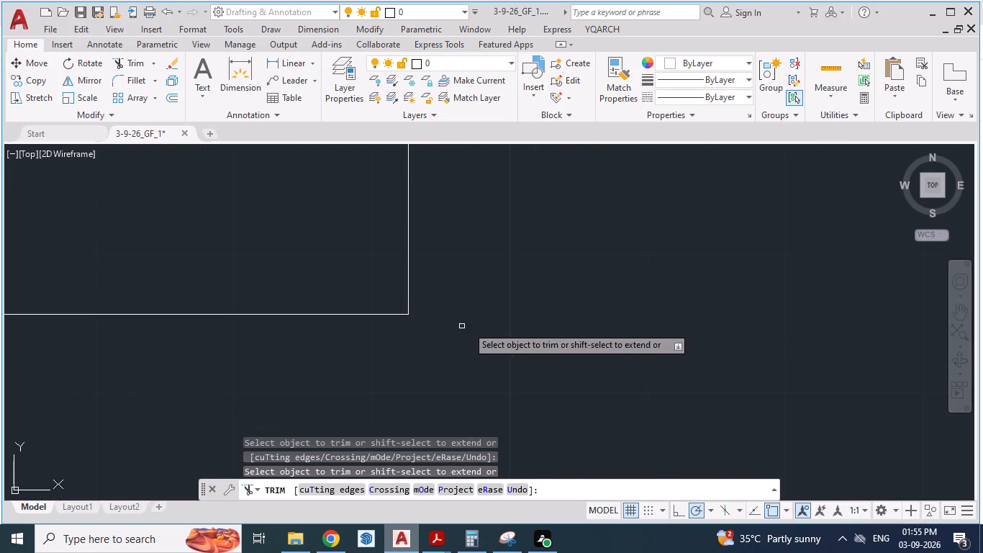
scroll(468, 323, down, 13)
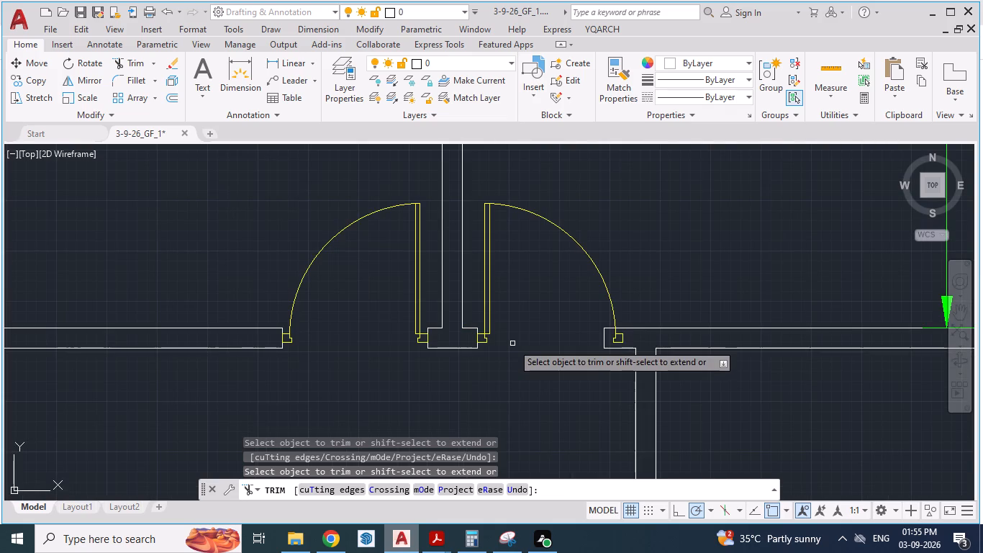
key(ctrl+s)
Draw a vertical jamb line along the east edge of Bedroom2's latch-side door frame, from the lower wall line past the upper one.
scroll(507, 346, down, 1)
scroll(566, 339, up, 3)
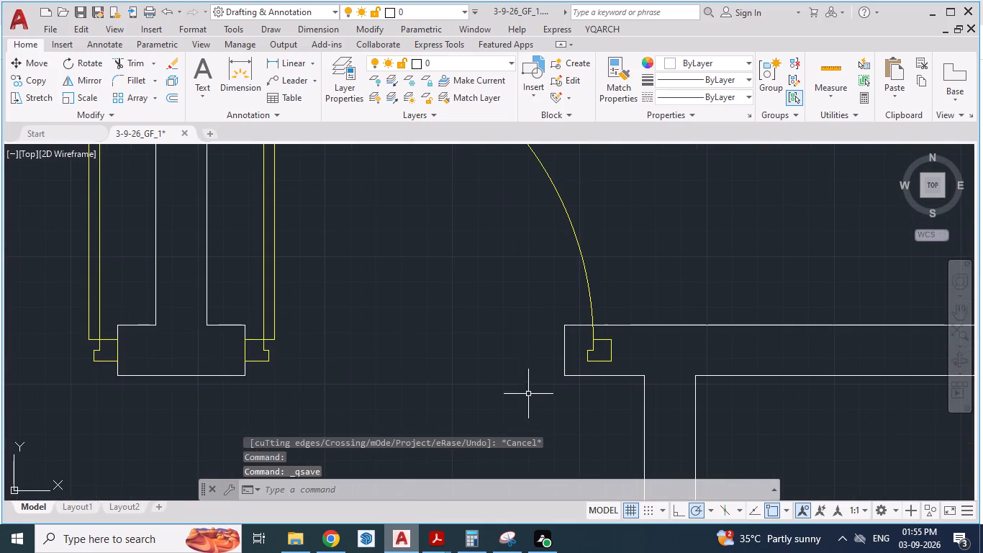
key(l)
key(Return)
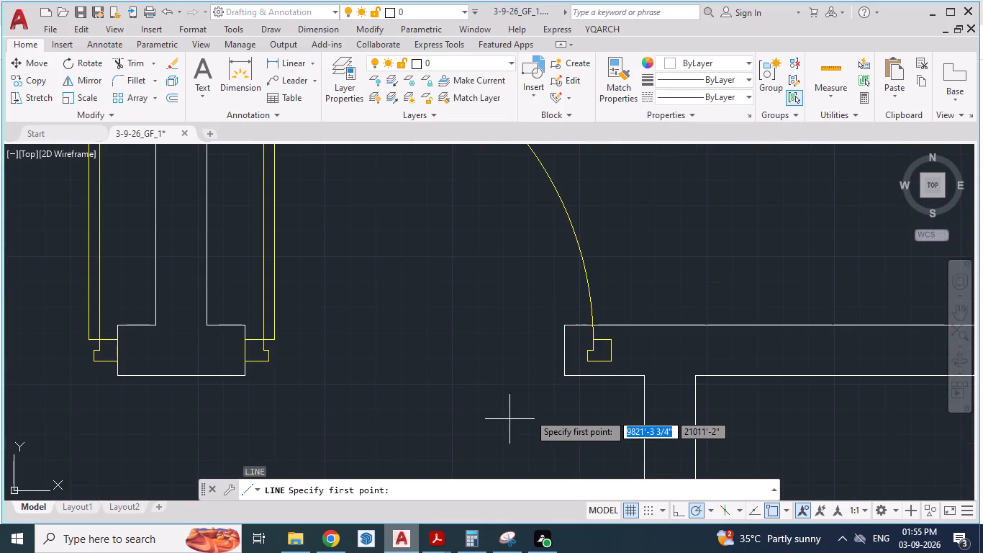
click(611, 377)
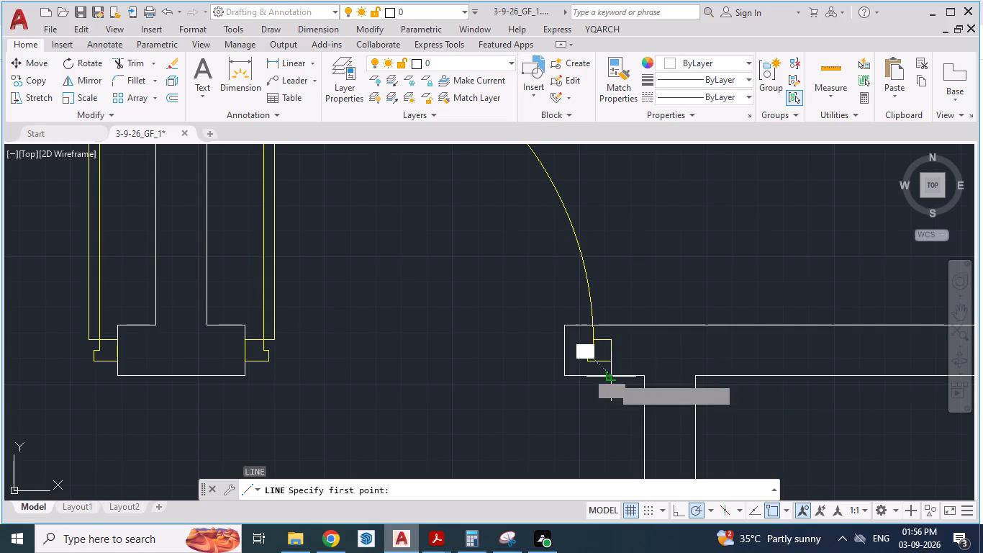
click(610, 310)
key(Return)
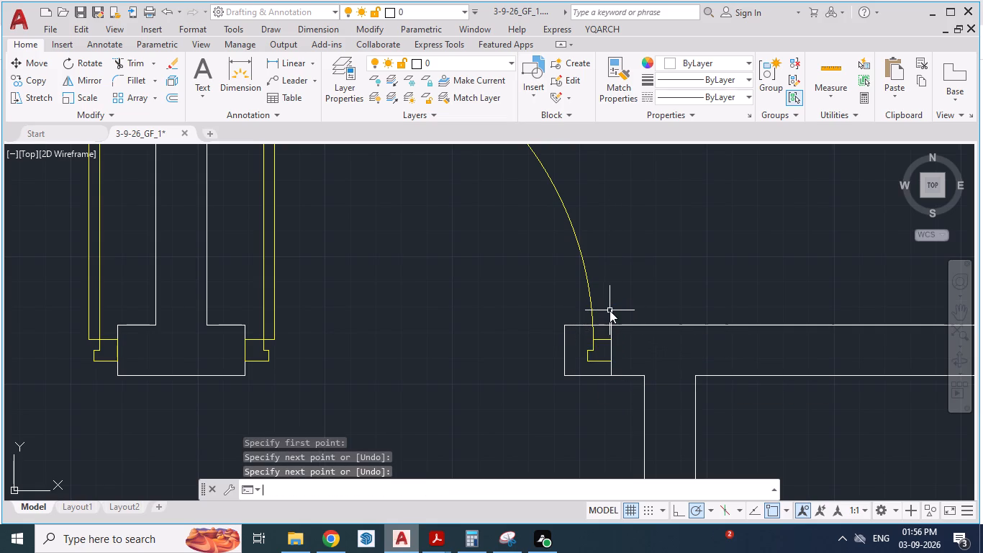
Trim the new jamb line's upper overhang and the old wall end west of it at Bedroom2's door, and save the drawing.
scroll(409, 407, up, 2)
scroll(395, 410, down, 1)
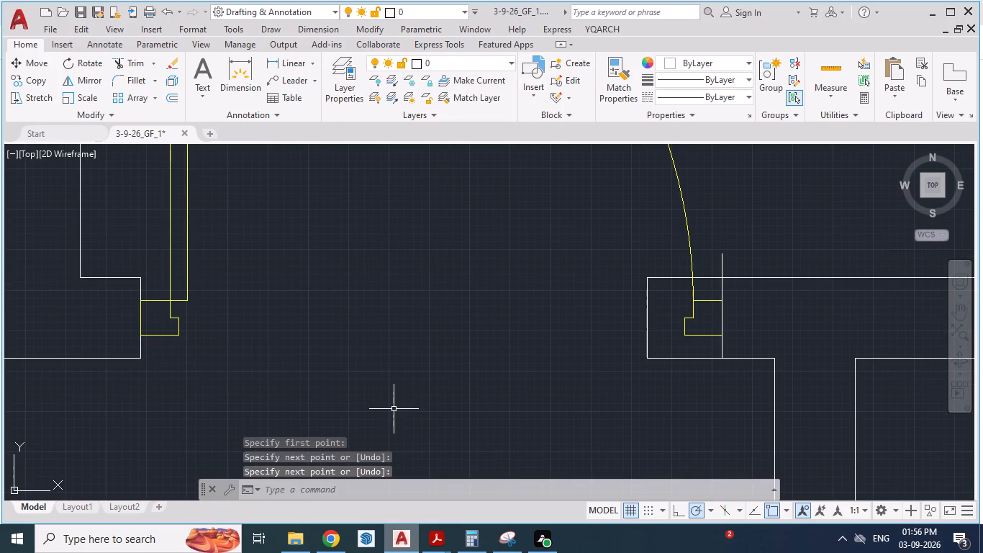
text(TR)
key(Return)
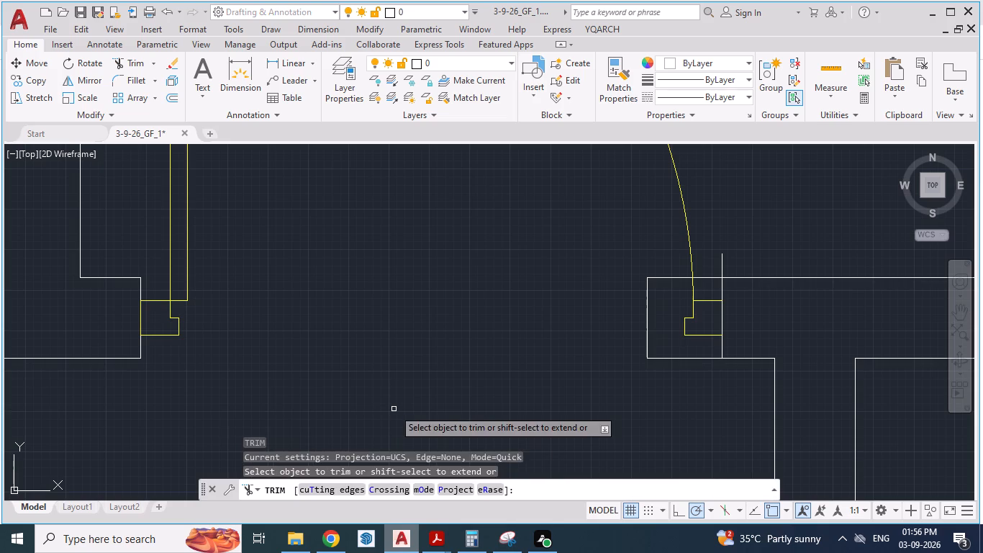
scroll(702, 282, up, 1)
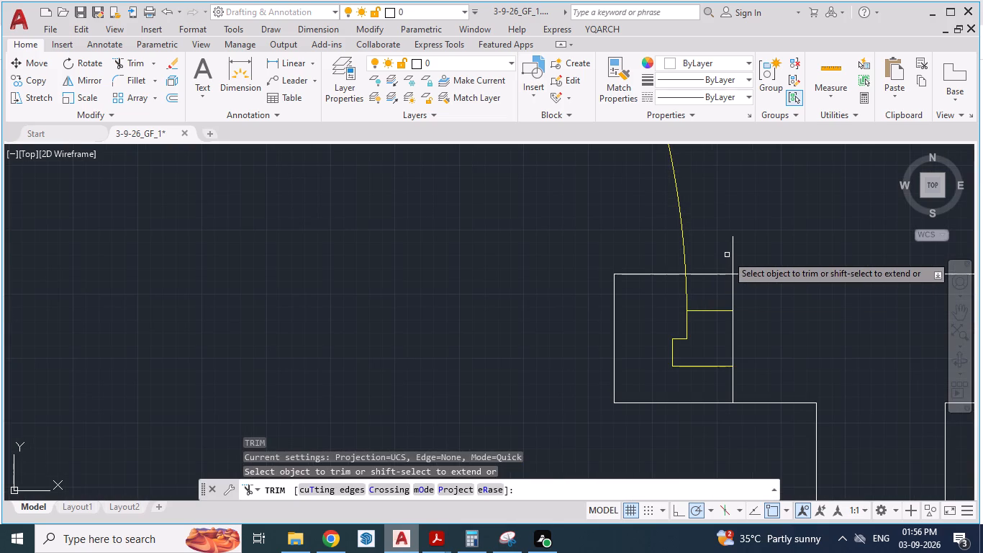
click(733, 256)
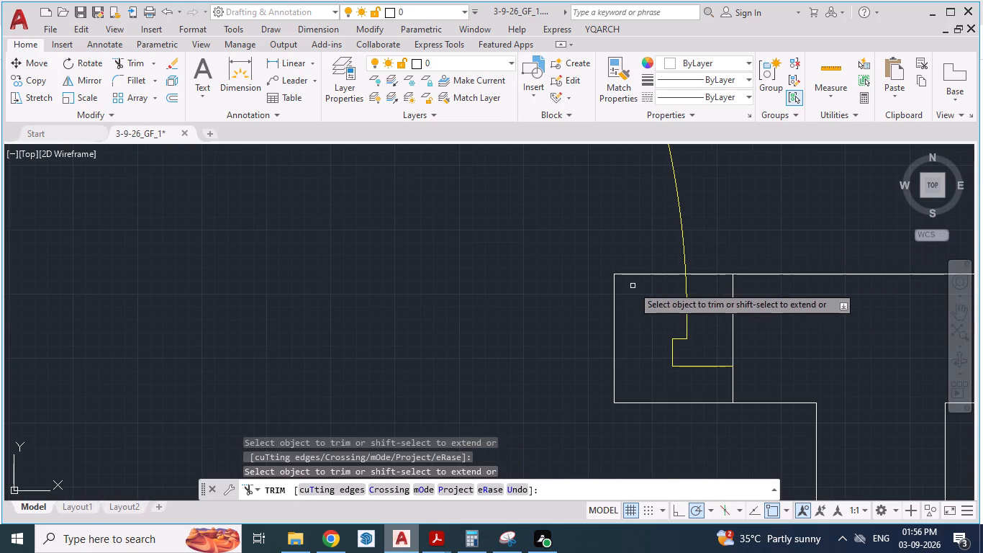
click(633, 275)
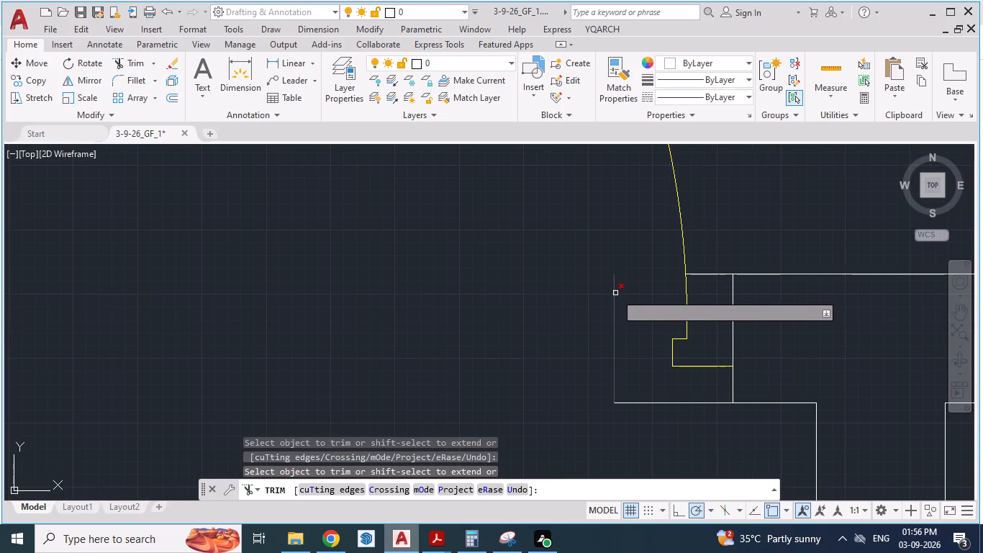
click(615, 295)
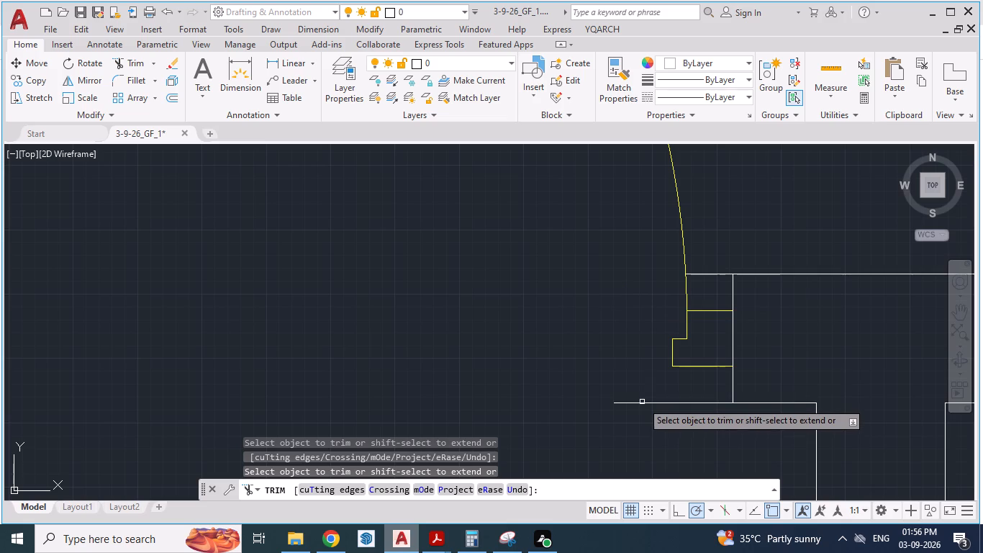
click(642, 402)
click(700, 275)
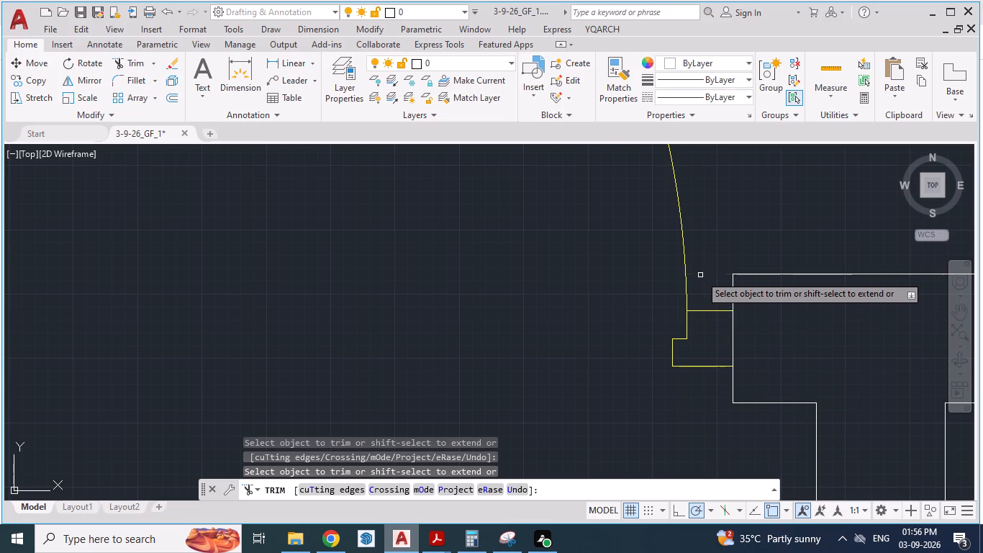
scroll(643, 328, down, 5)
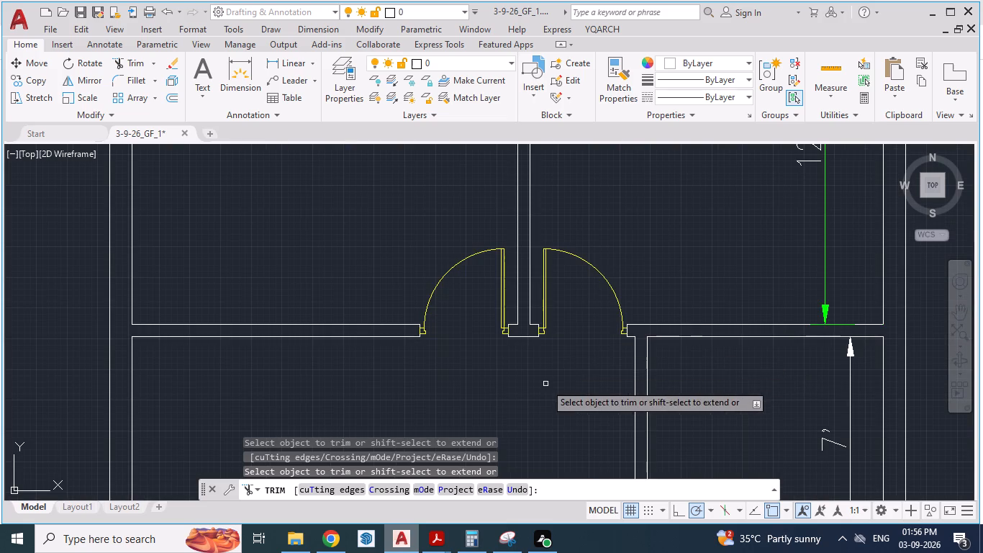
key(Escape)
key(Escape)
scroll(542, 384, down, 2)
key(ctrl+s)
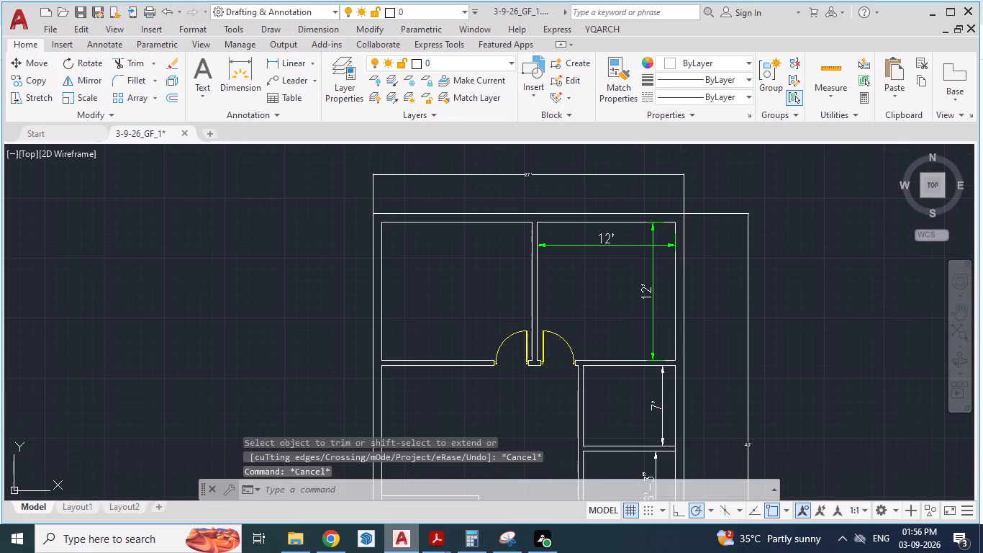
Compare the drafted plan with the reference PDF, examining the door positions around the toilet, living room and stairs.
scroll(458, 329, down, 2)
key(alt+Tab)
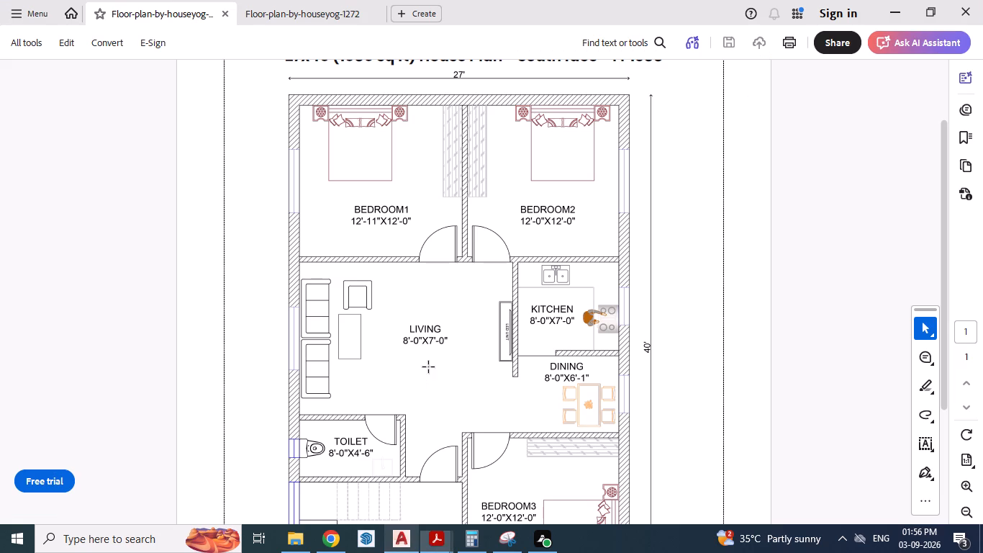
scroll(473, 329, down, 2)
key(alt+Tab)
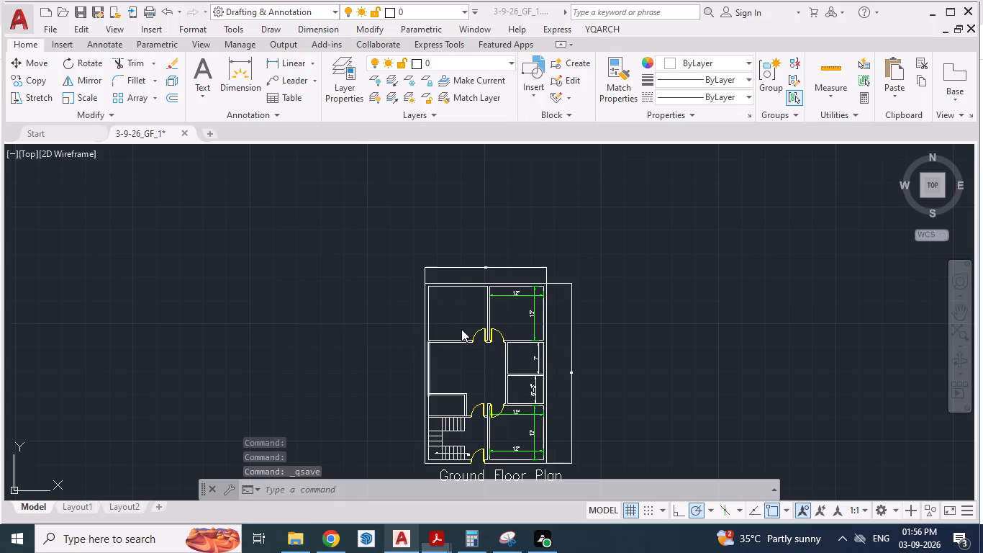
scroll(436, 413, up, 3)
scroll(471, 361, down, 1)
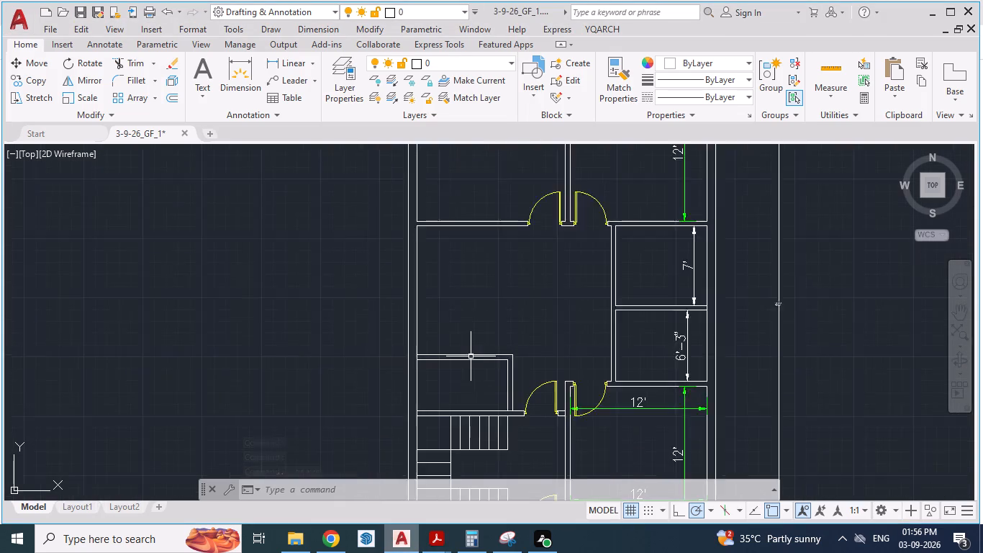
scroll(471, 356, down, 1)
key(alt+Tab)
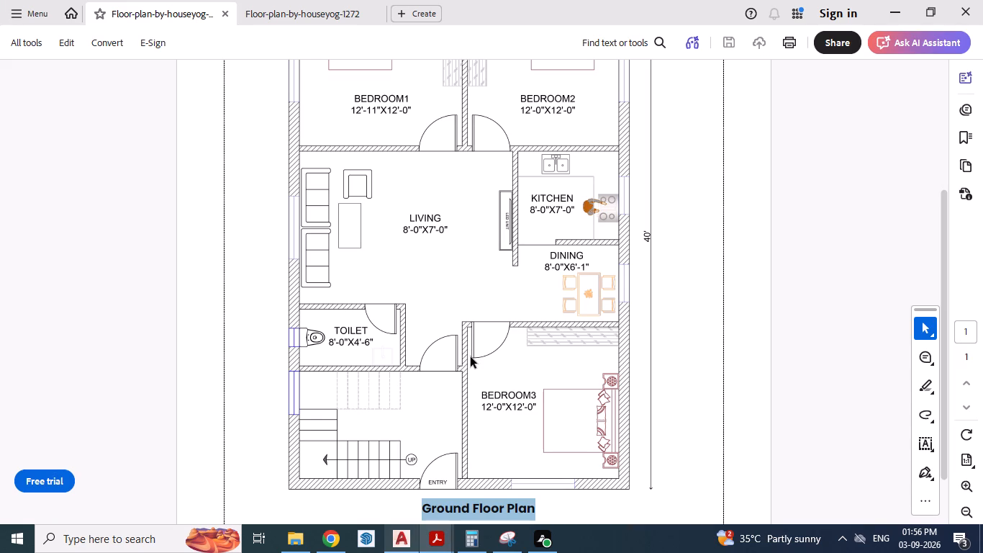
key(alt+Tab)
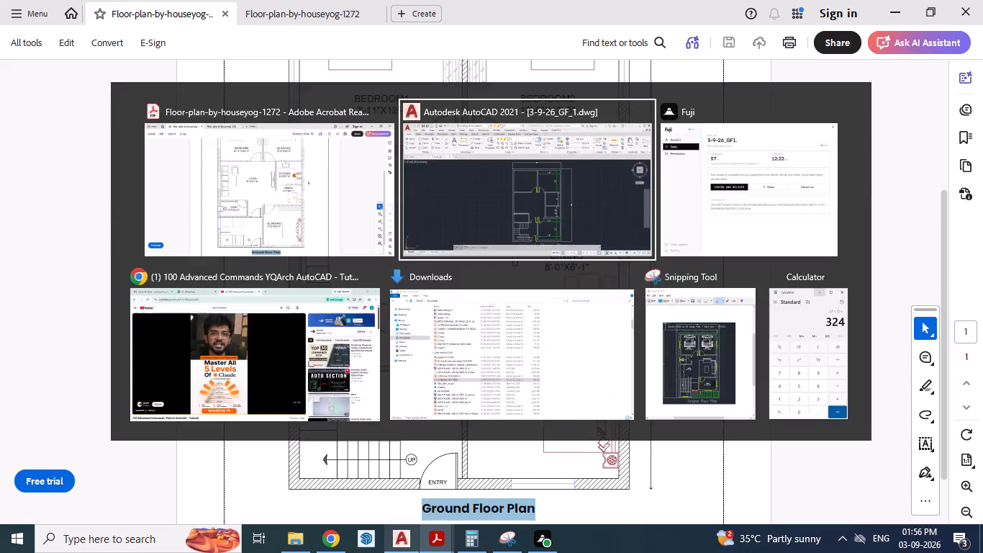
scroll(474, 374, up, 3)
scroll(472, 373, down, 1)
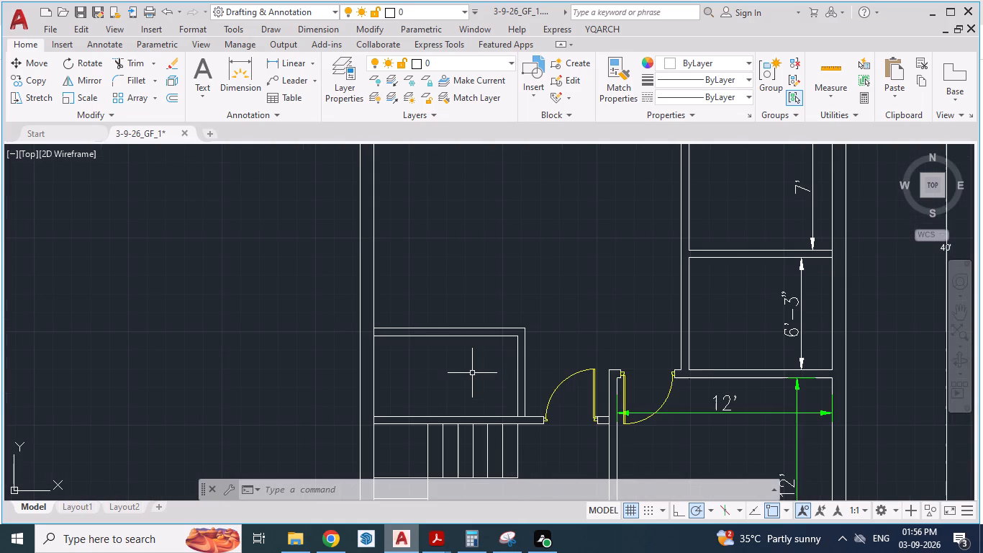
key(Escape)
key(Escape)
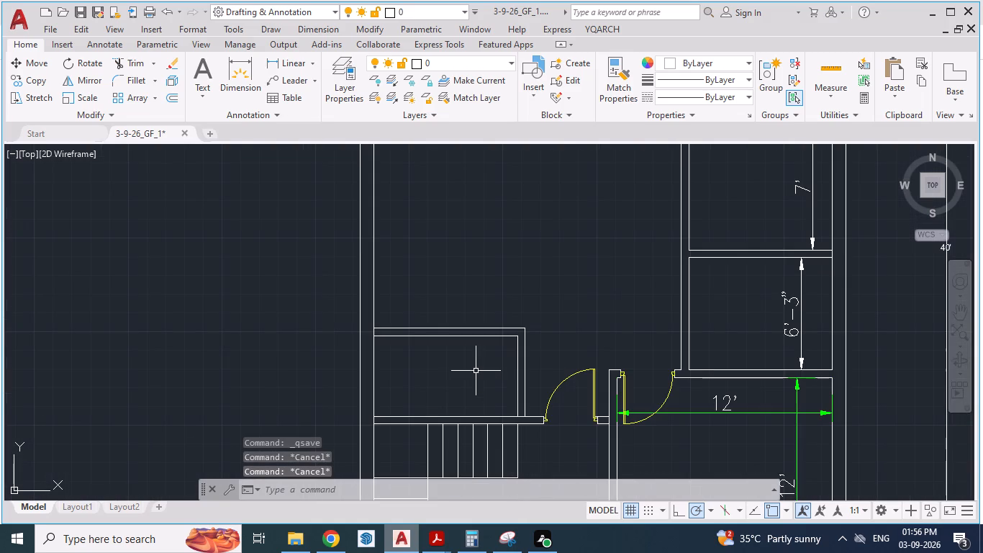
Start YQArch's Open Door on Wall command and set the hole width to 30.
click(607, 32)
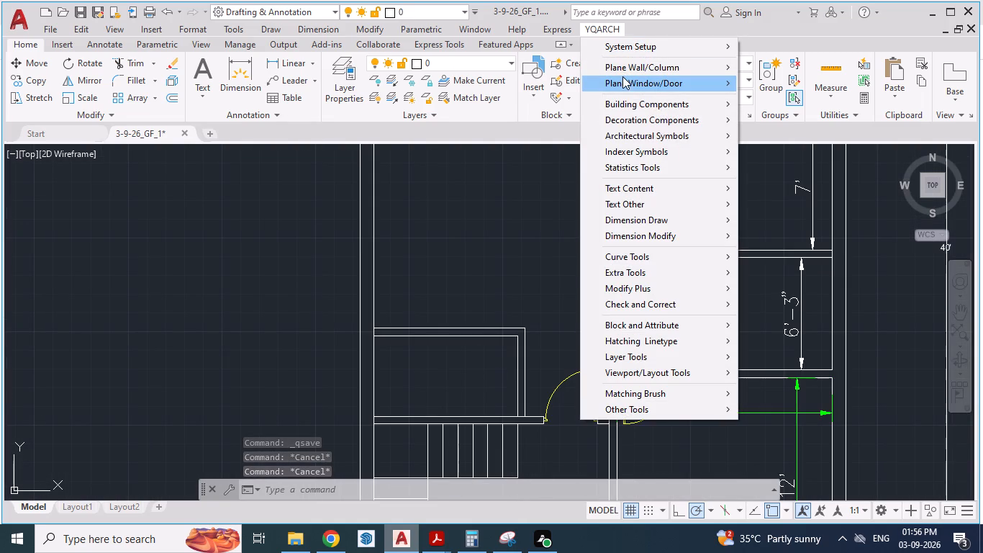
click(625, 82)
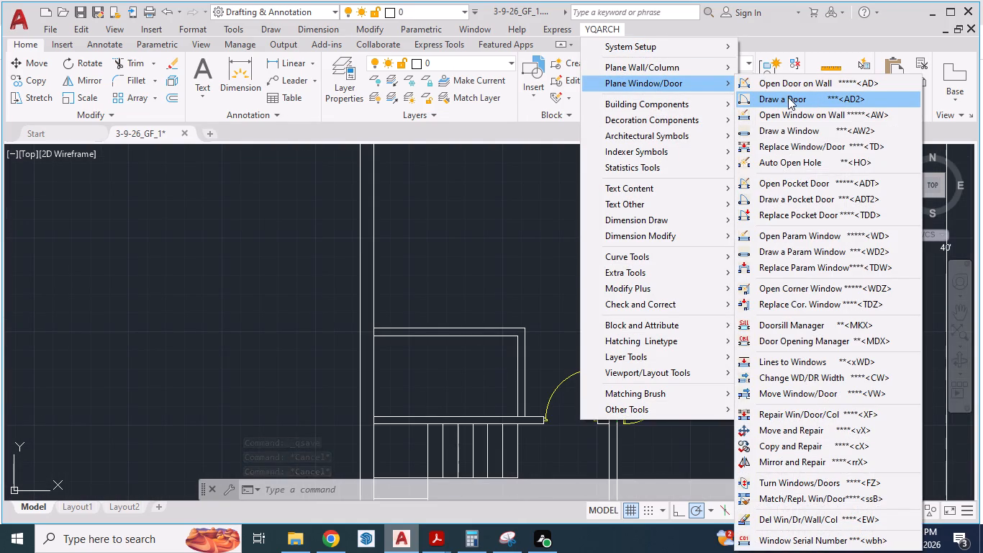
click(787, 85)
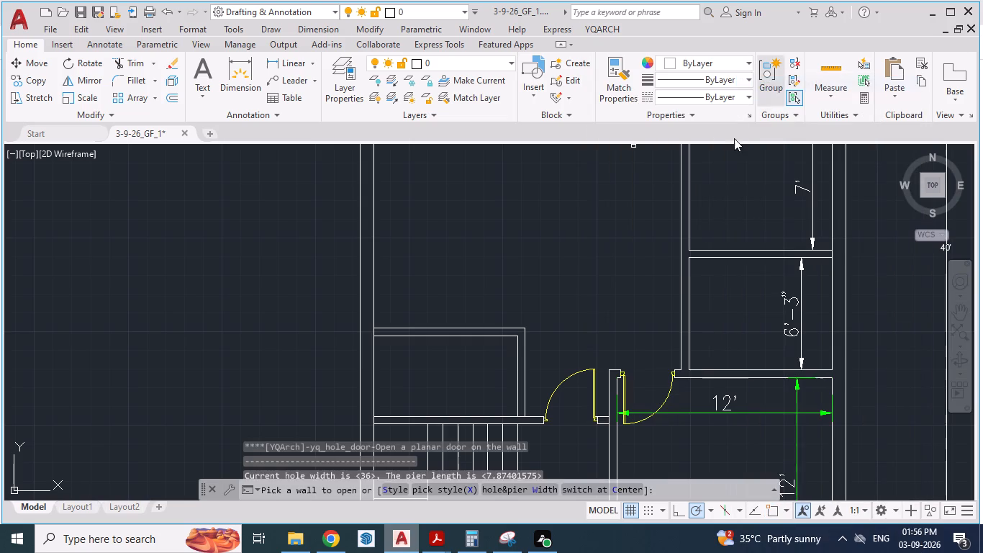
click(516, 486)
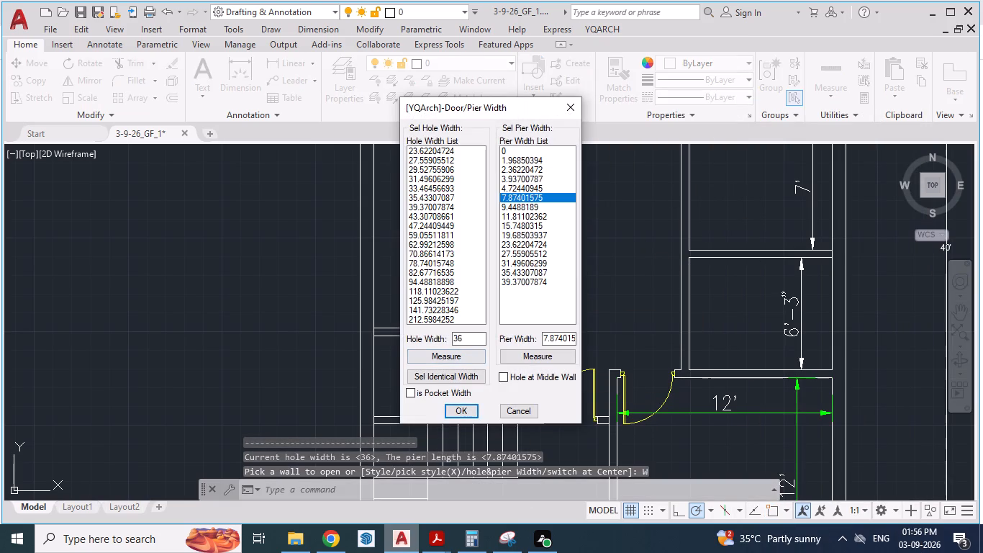
drag(473, 333, 421, 331)
text(30)
key(Return)
click(474, 410)
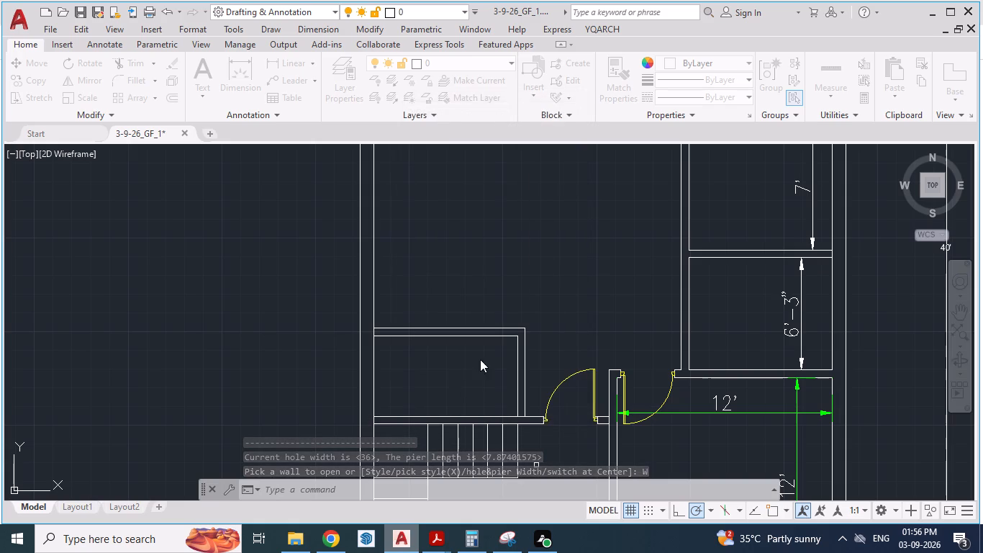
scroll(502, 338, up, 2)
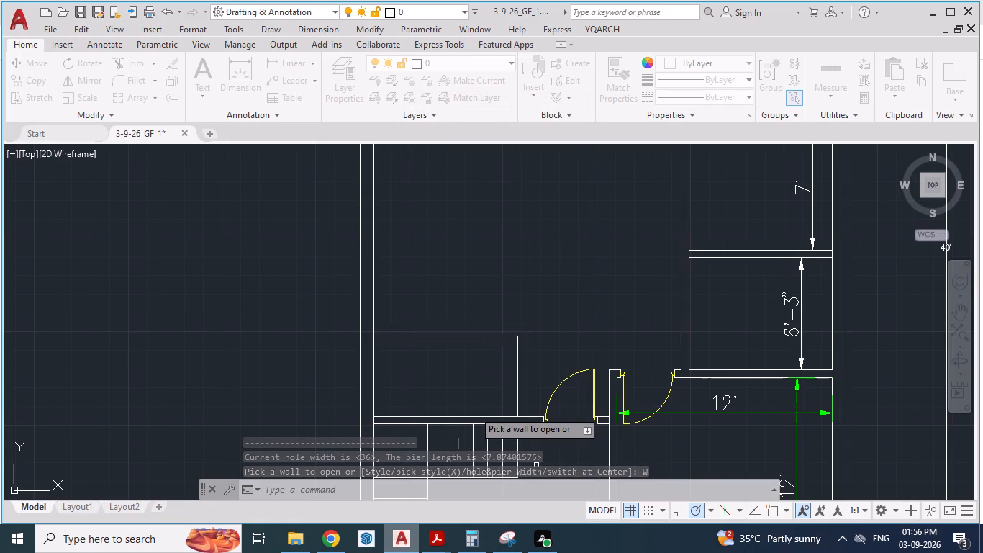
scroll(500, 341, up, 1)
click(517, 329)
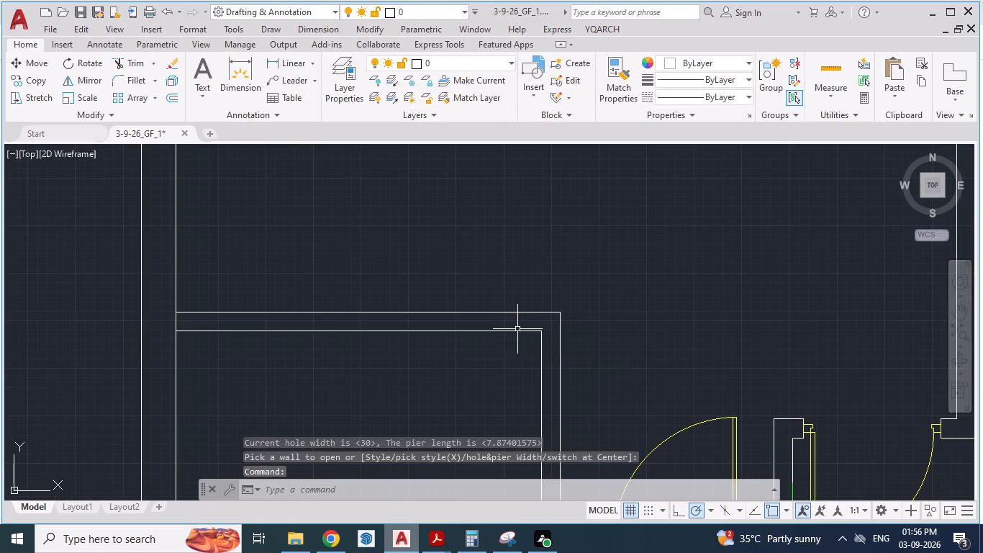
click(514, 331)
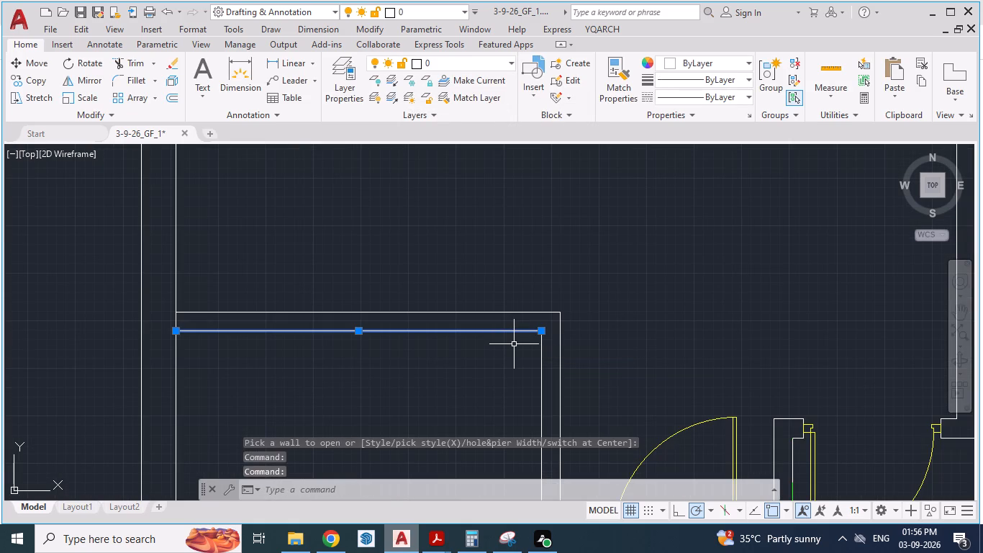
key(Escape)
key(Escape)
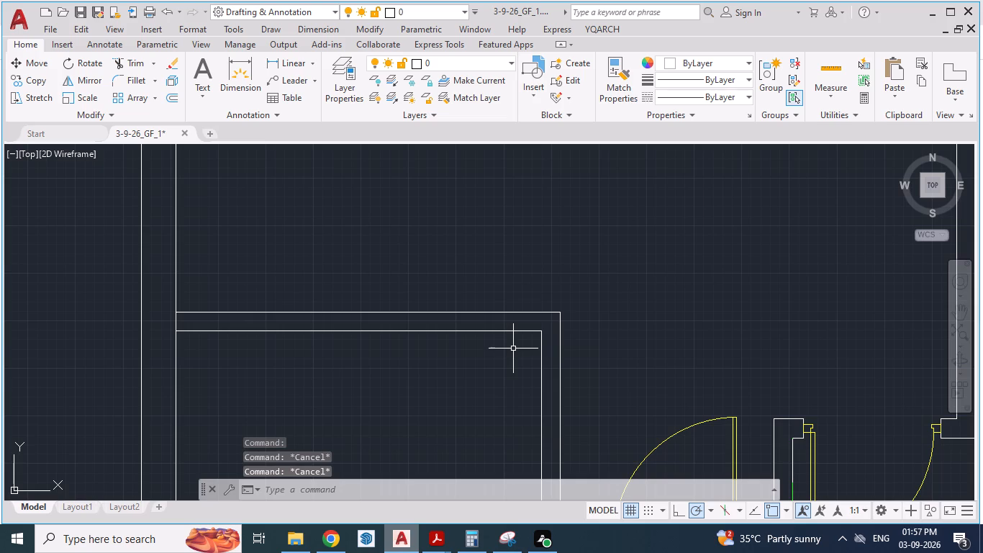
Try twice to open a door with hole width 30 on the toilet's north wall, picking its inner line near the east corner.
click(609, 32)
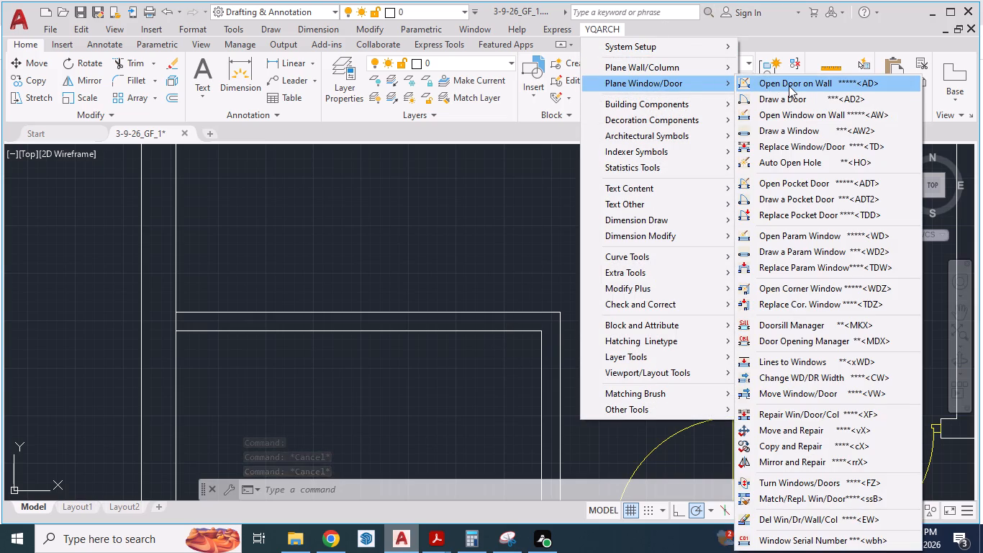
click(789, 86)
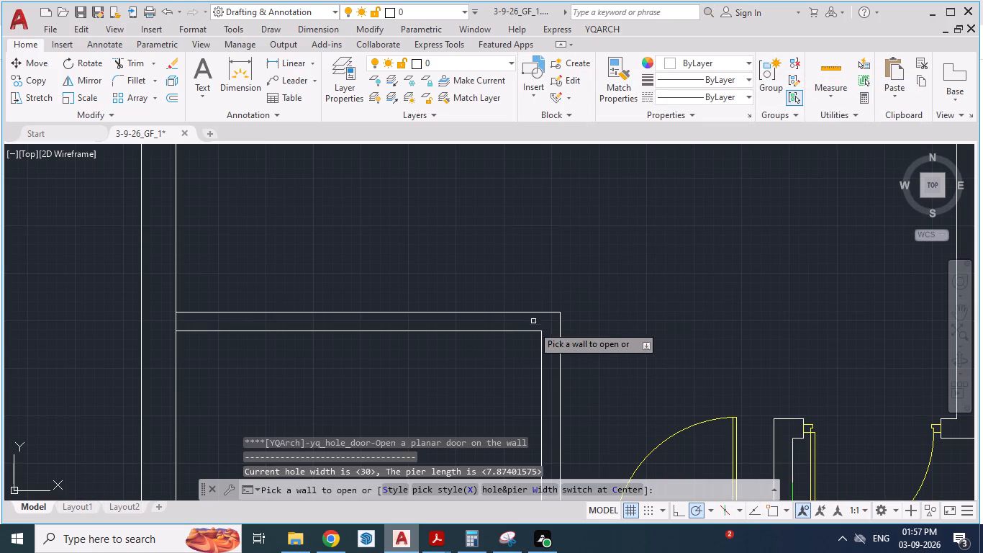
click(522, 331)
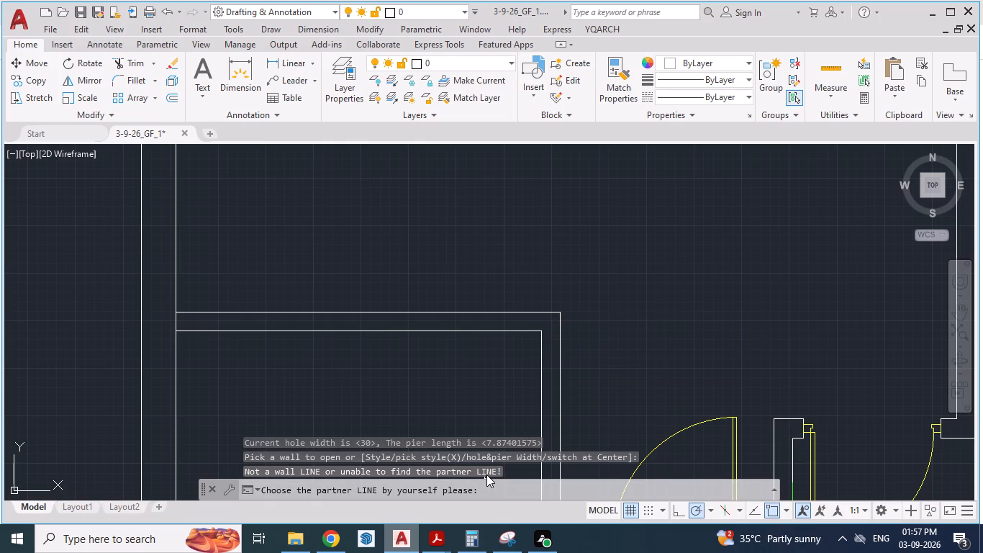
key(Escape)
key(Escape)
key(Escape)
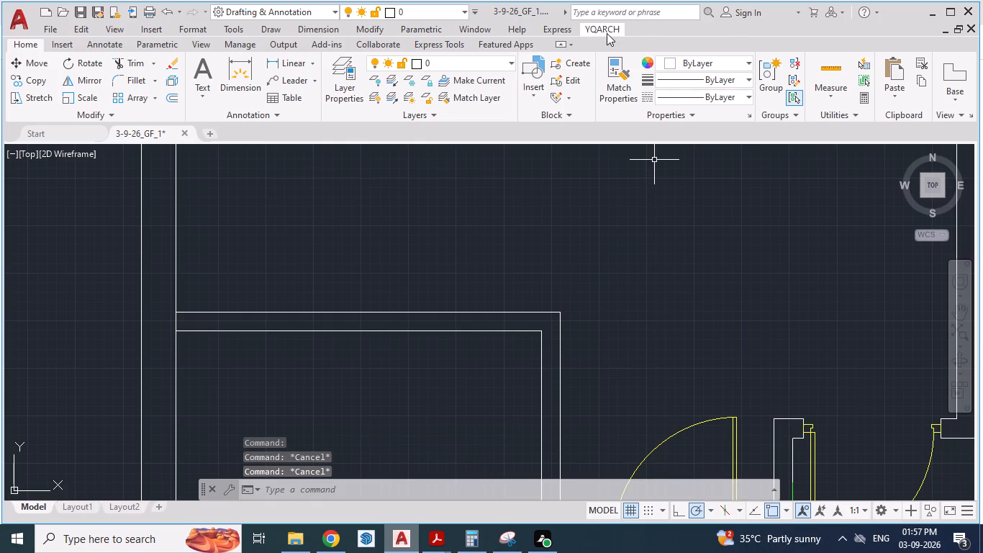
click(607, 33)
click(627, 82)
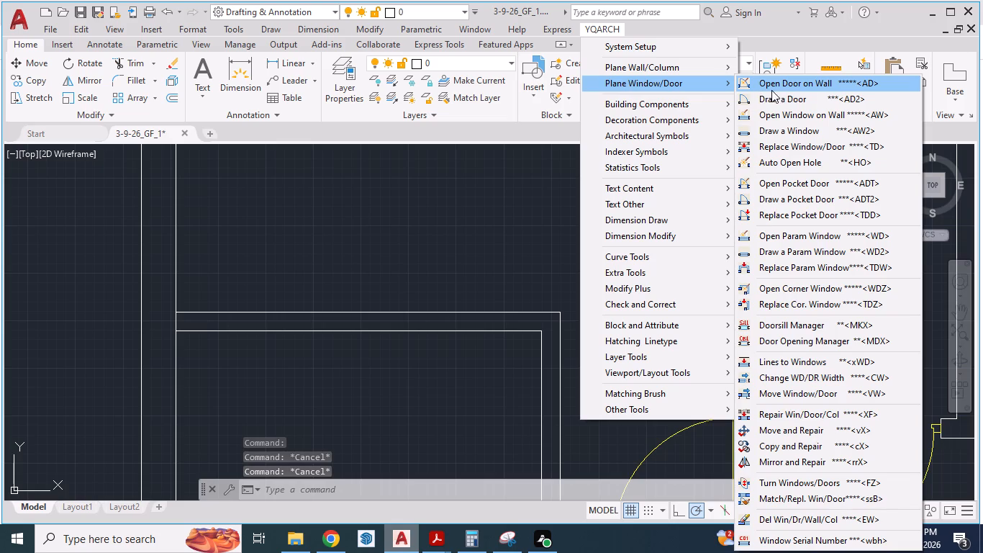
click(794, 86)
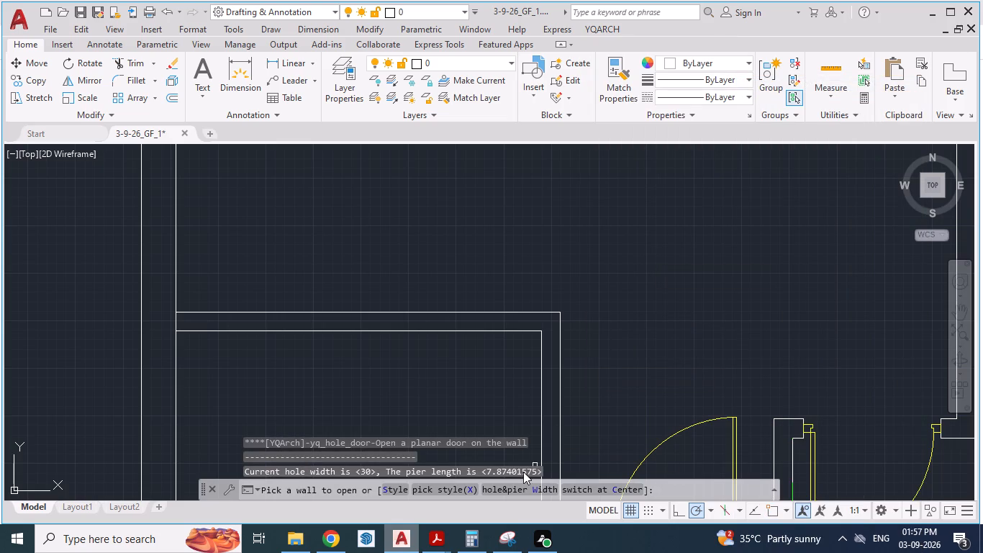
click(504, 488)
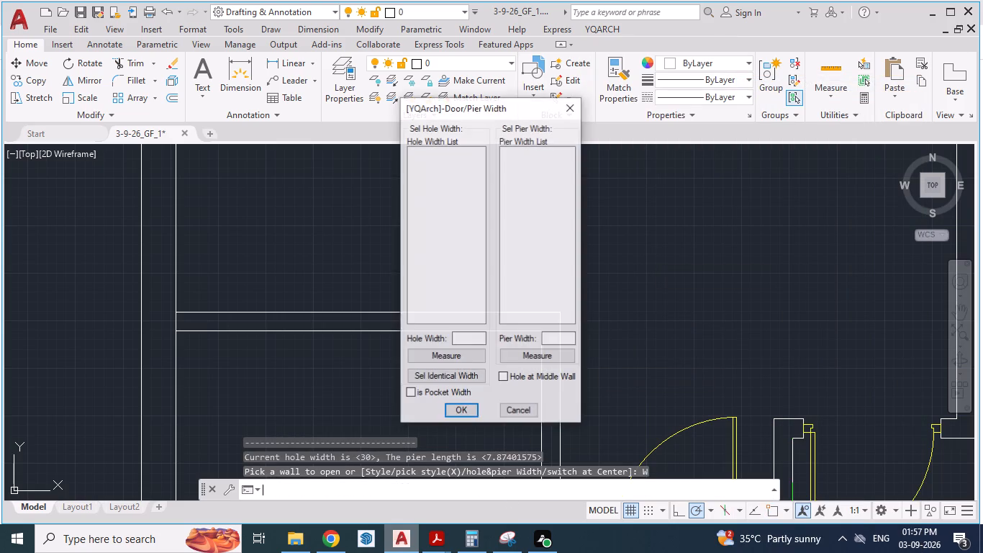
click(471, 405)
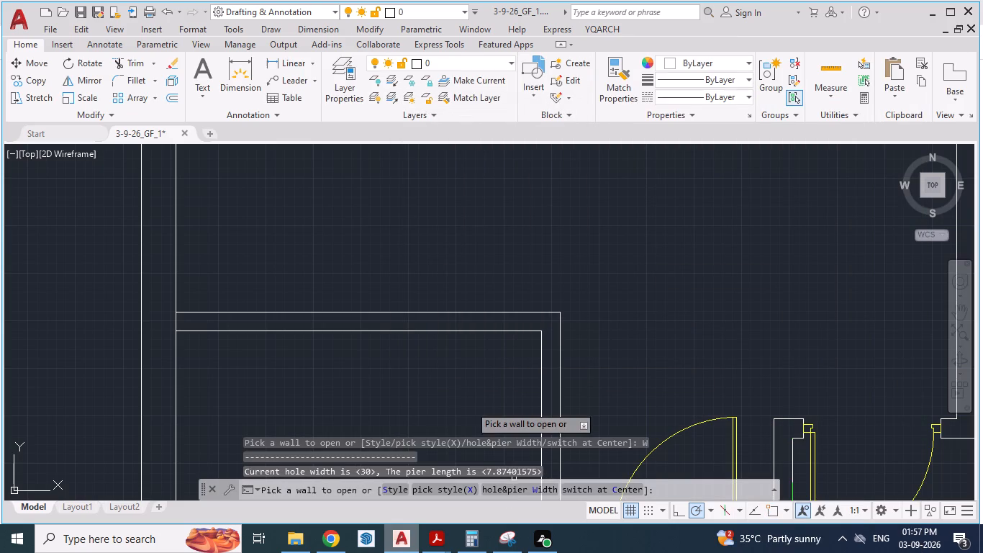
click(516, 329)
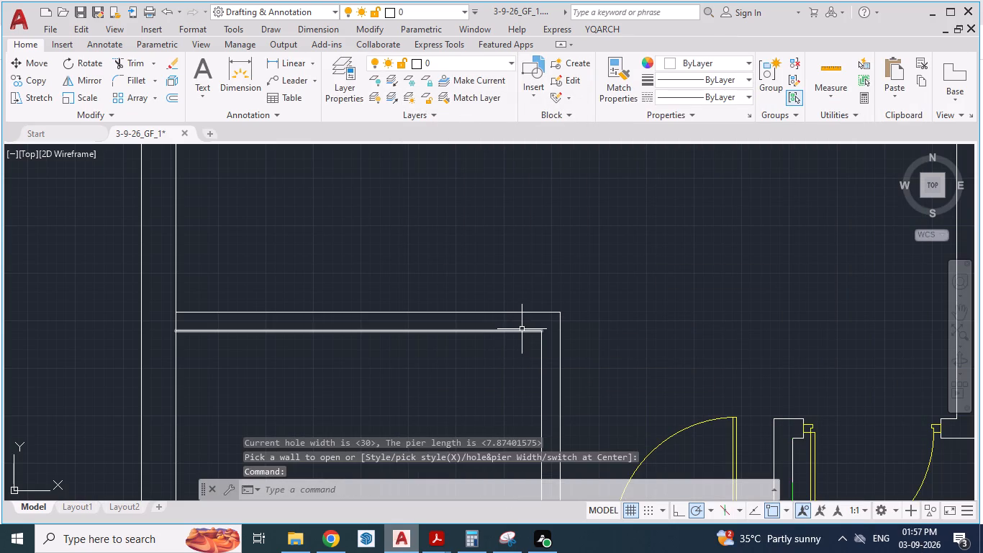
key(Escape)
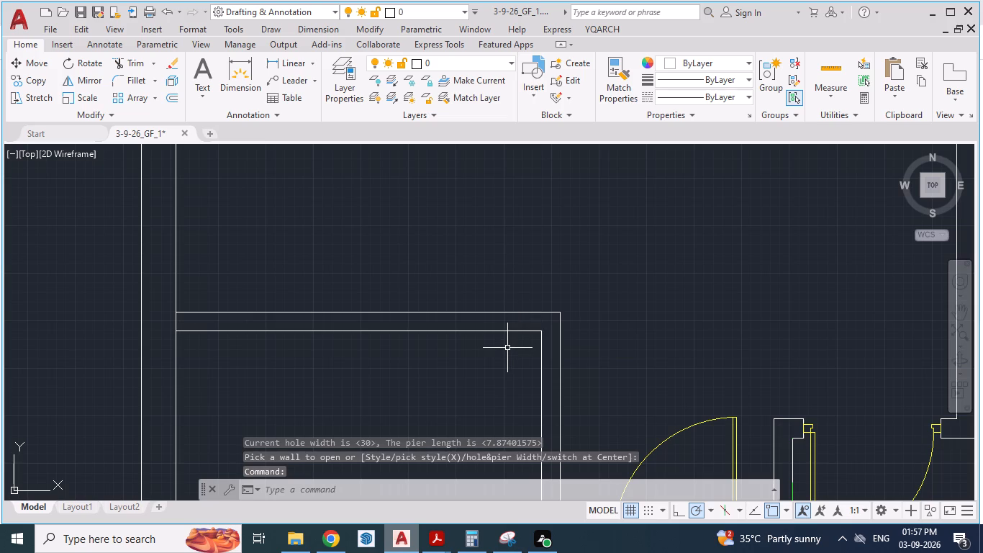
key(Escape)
Compare the toilet's door position in the drafted plan with the reference PDF.
scroll(518, 266, down, 3)
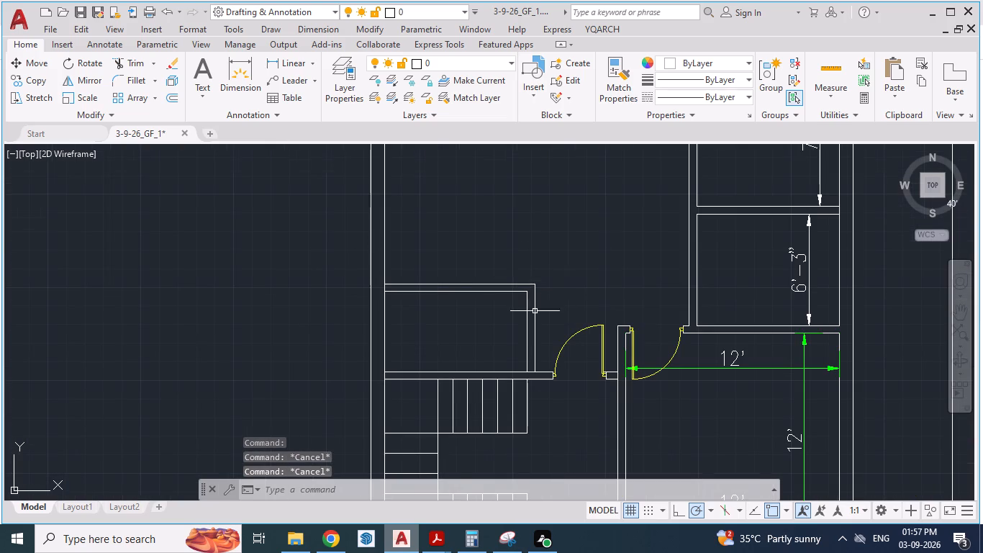
scroll(517, 279, up, 1)
key(alt+Tab)
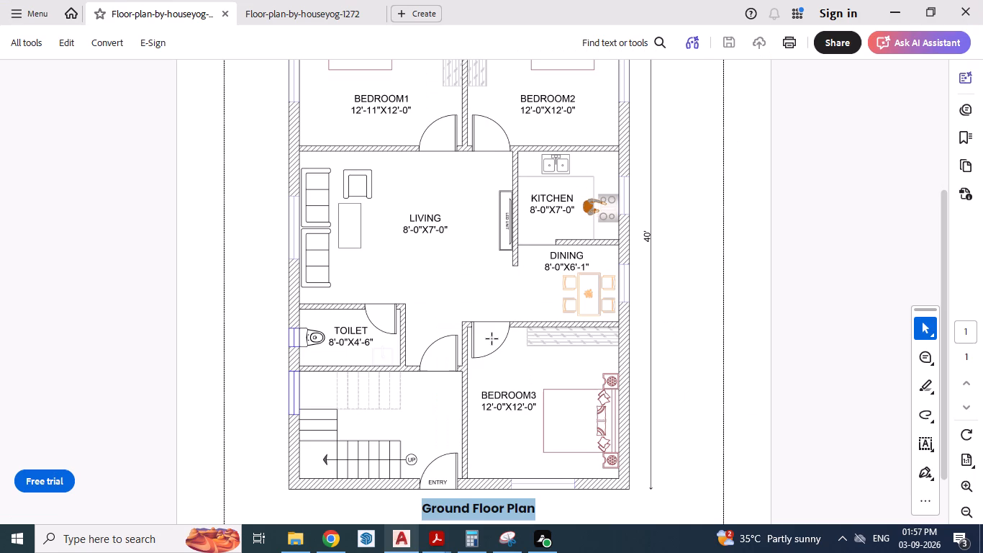
key(alt+Tab)
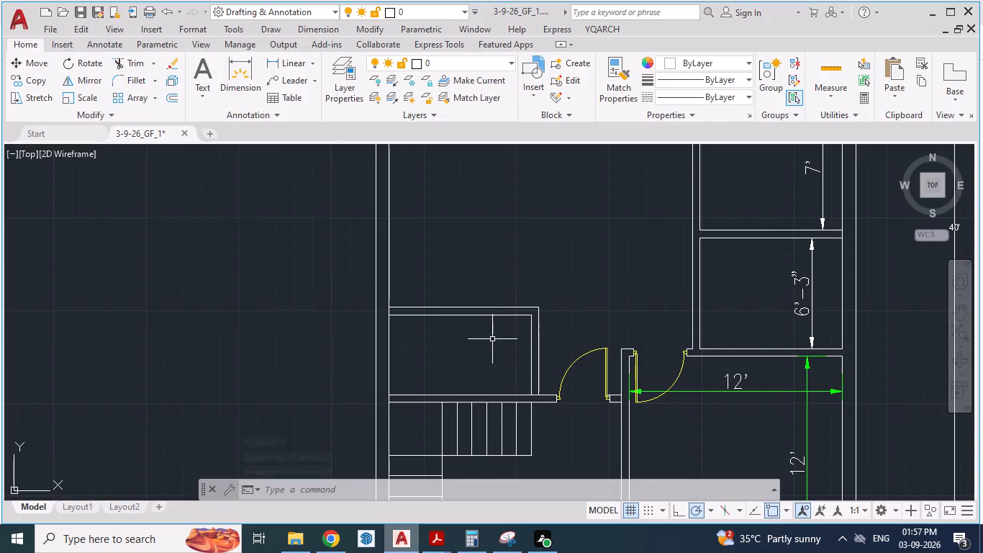
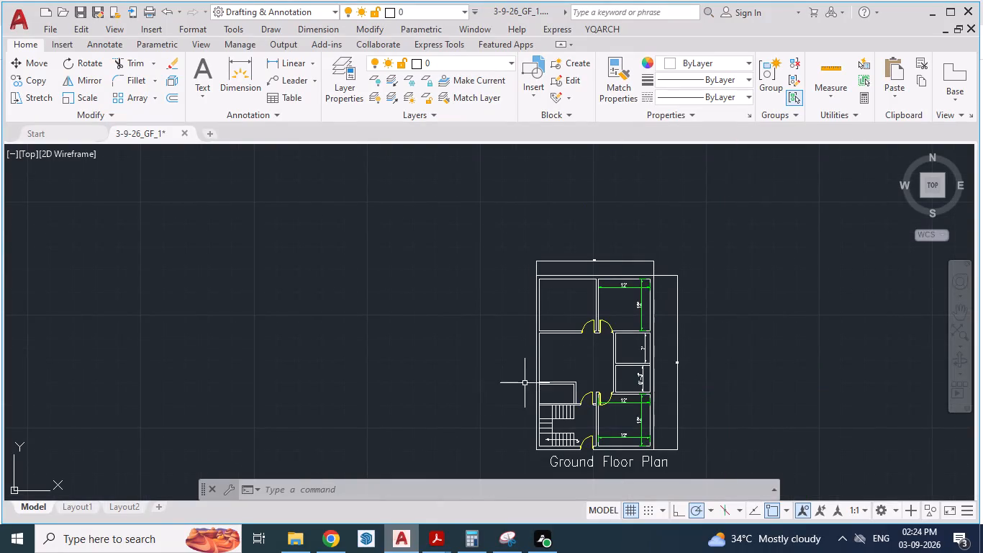
Examine the reference floor plan PDF alongside the drawn ground floor plan to find where the windows go.
scroll(577, 383, up, 2)
key(alt+Tab)
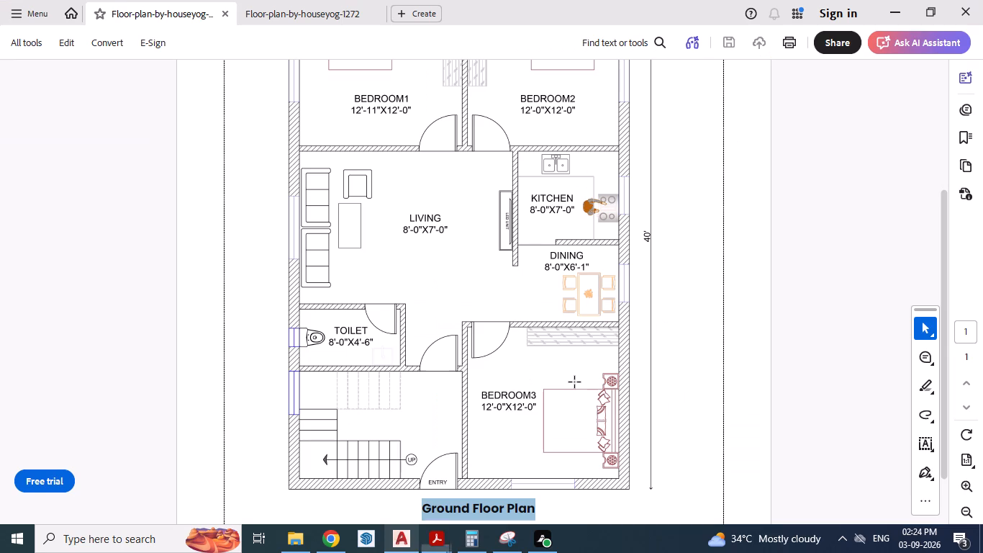
scroll(575, 382, up, 3)
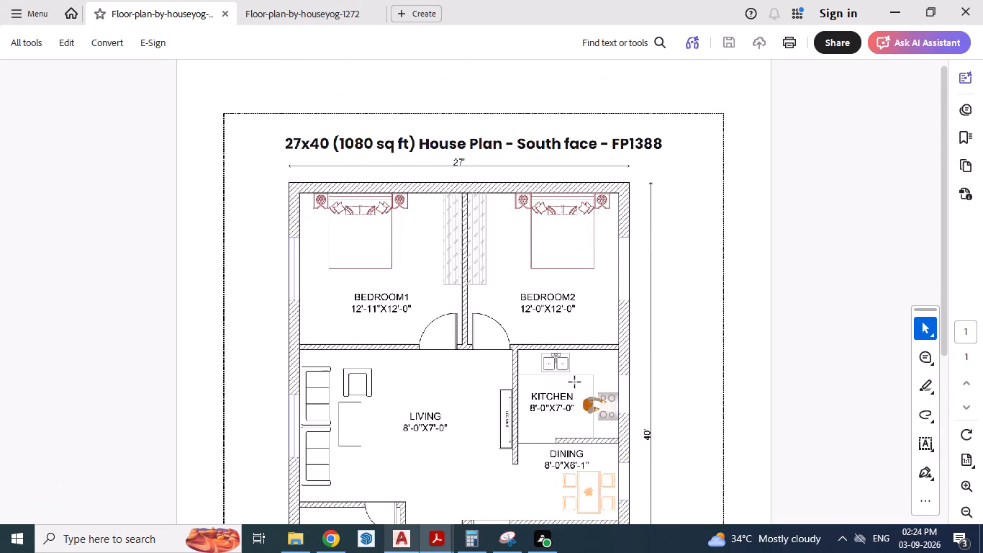
scroll(575, 382, down, 2)
key(alt+Tab)
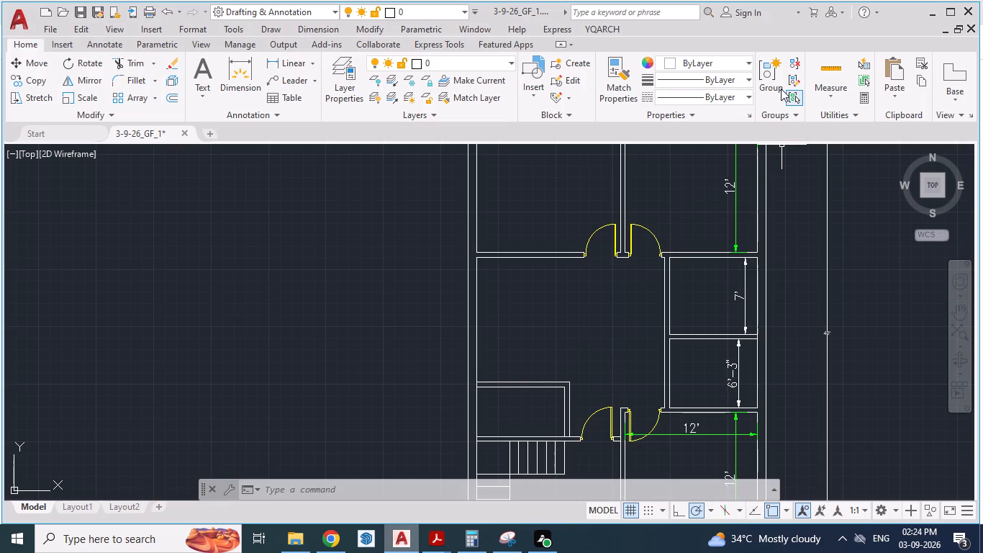
scroll(545, 302, down, 1)
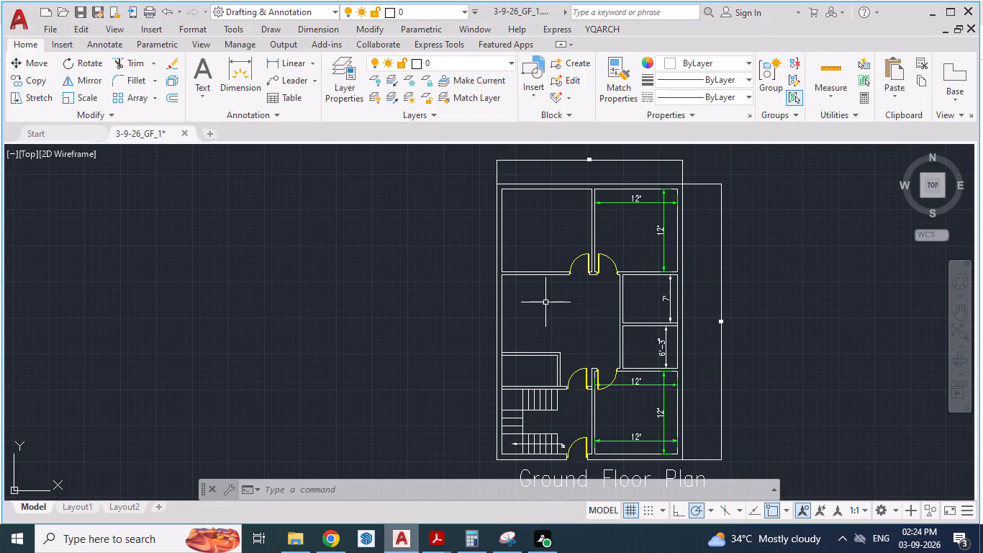
key(alt+Tab)
key(alt+Tab)
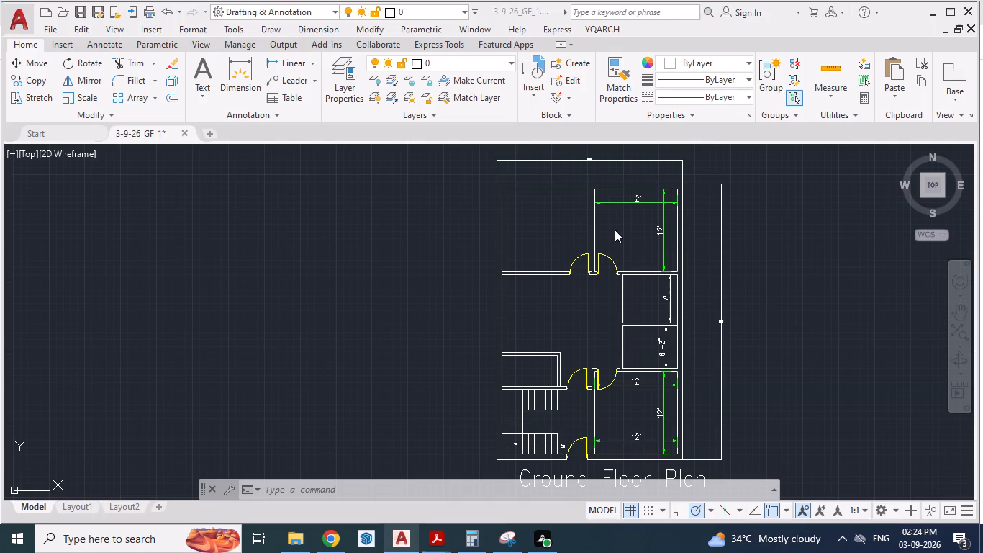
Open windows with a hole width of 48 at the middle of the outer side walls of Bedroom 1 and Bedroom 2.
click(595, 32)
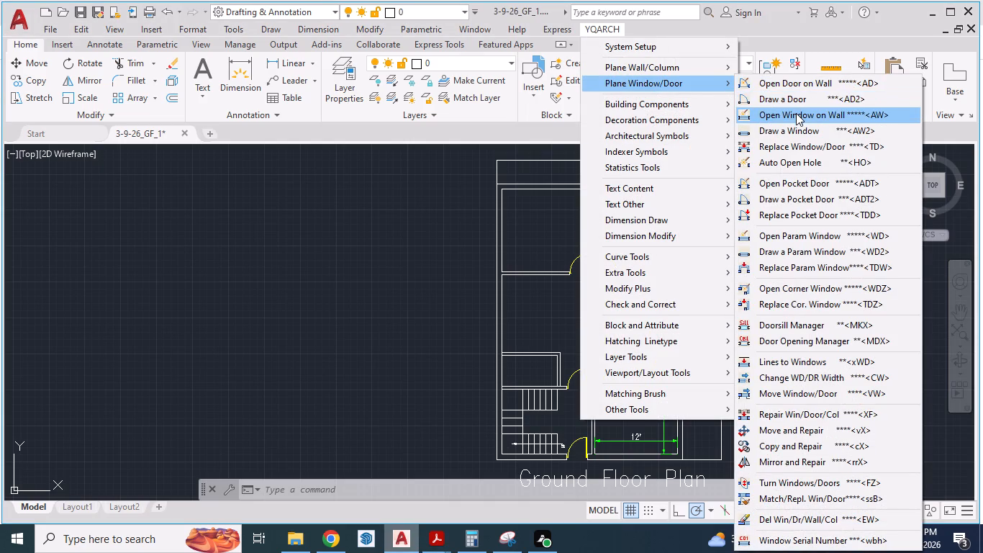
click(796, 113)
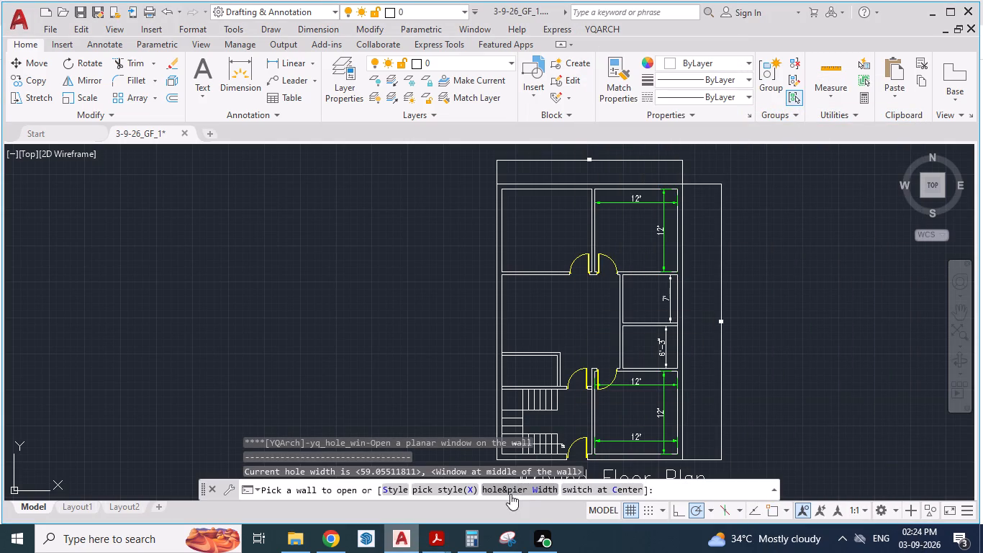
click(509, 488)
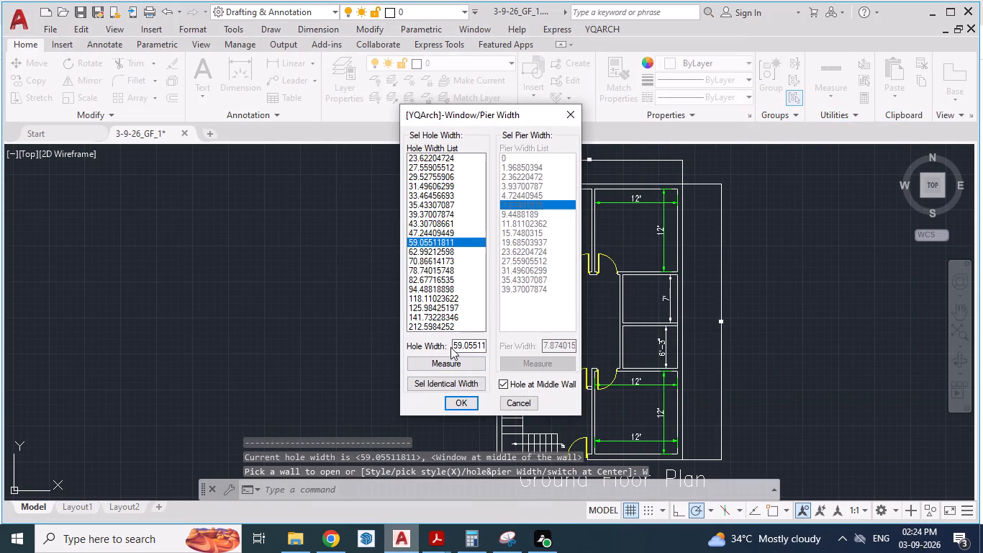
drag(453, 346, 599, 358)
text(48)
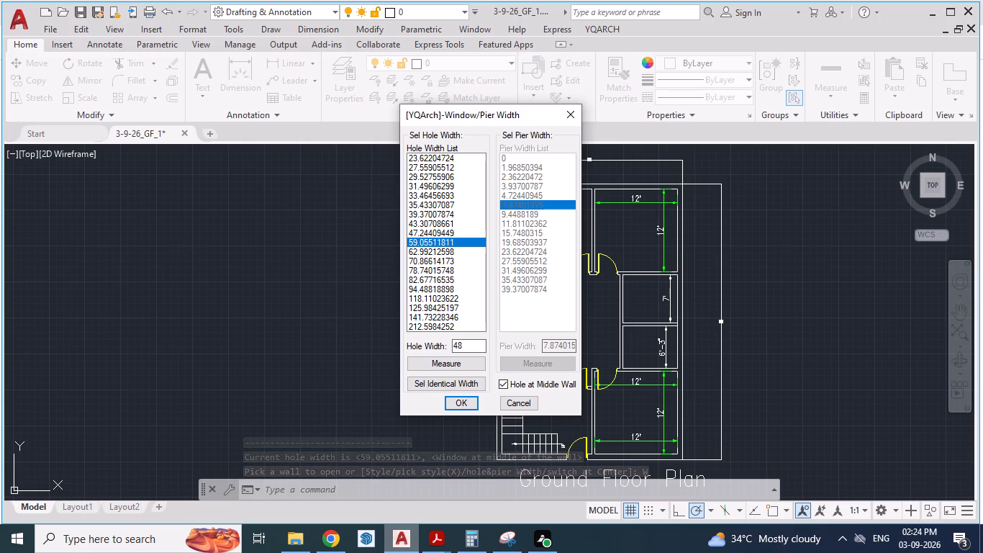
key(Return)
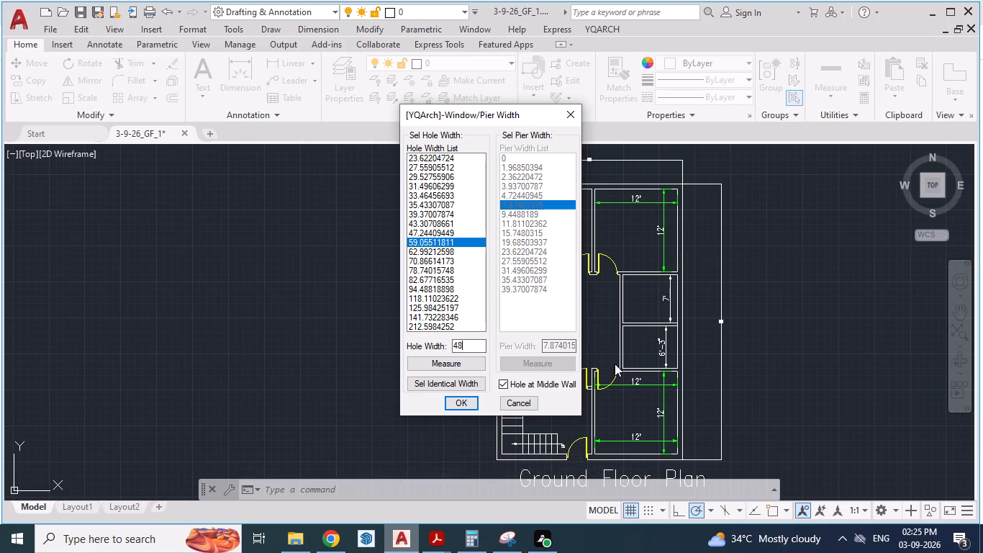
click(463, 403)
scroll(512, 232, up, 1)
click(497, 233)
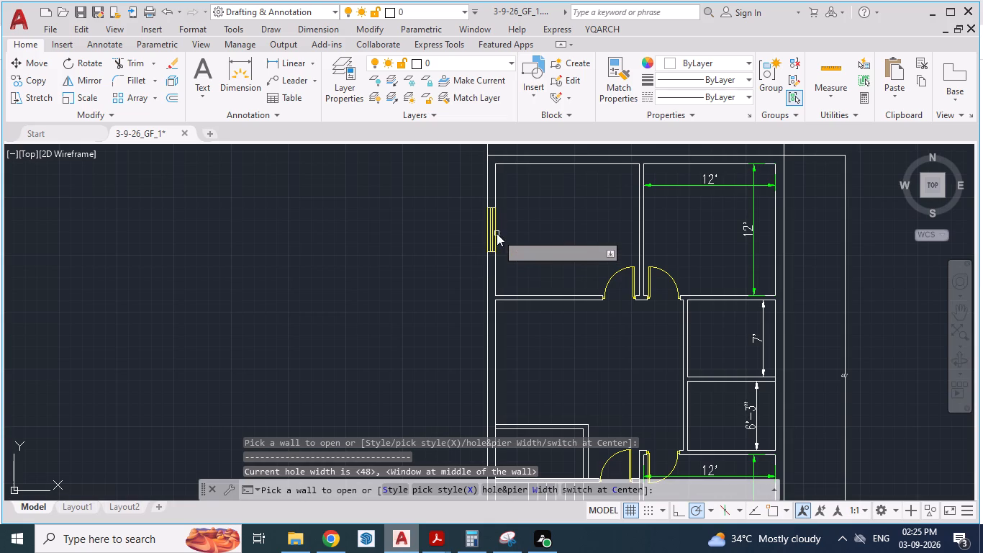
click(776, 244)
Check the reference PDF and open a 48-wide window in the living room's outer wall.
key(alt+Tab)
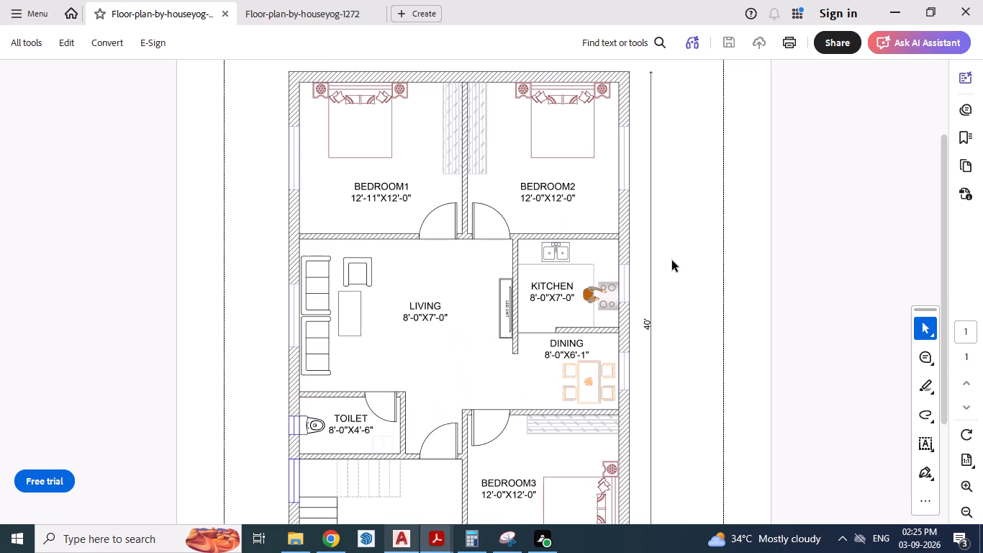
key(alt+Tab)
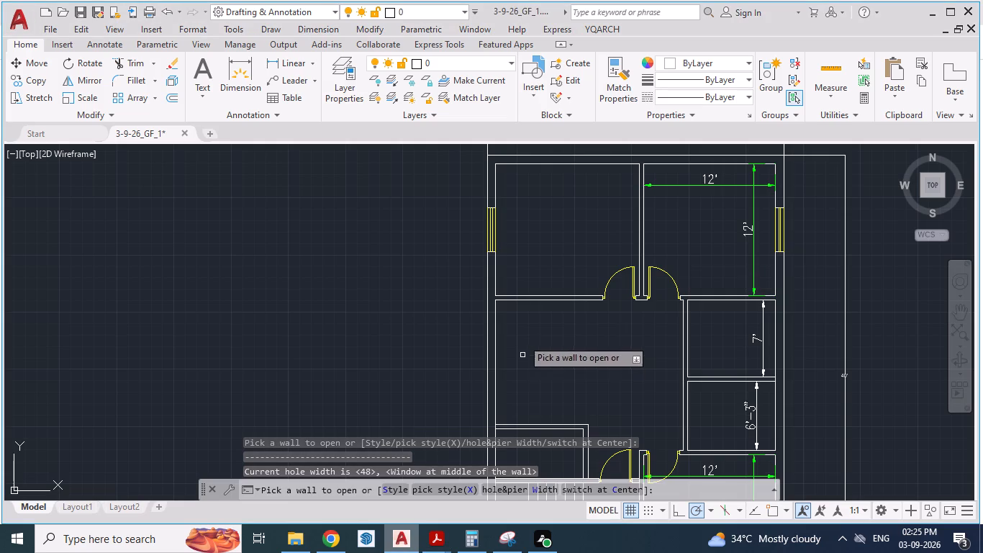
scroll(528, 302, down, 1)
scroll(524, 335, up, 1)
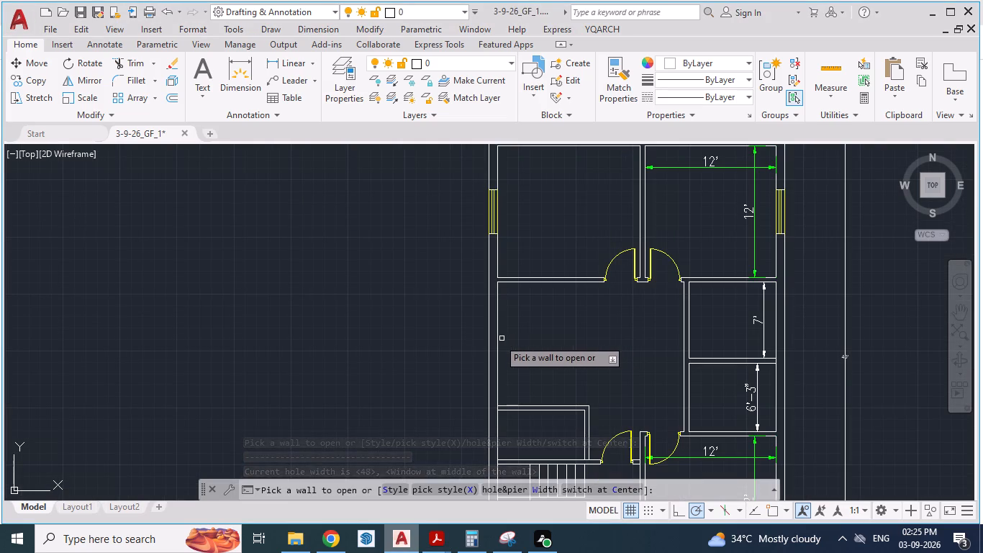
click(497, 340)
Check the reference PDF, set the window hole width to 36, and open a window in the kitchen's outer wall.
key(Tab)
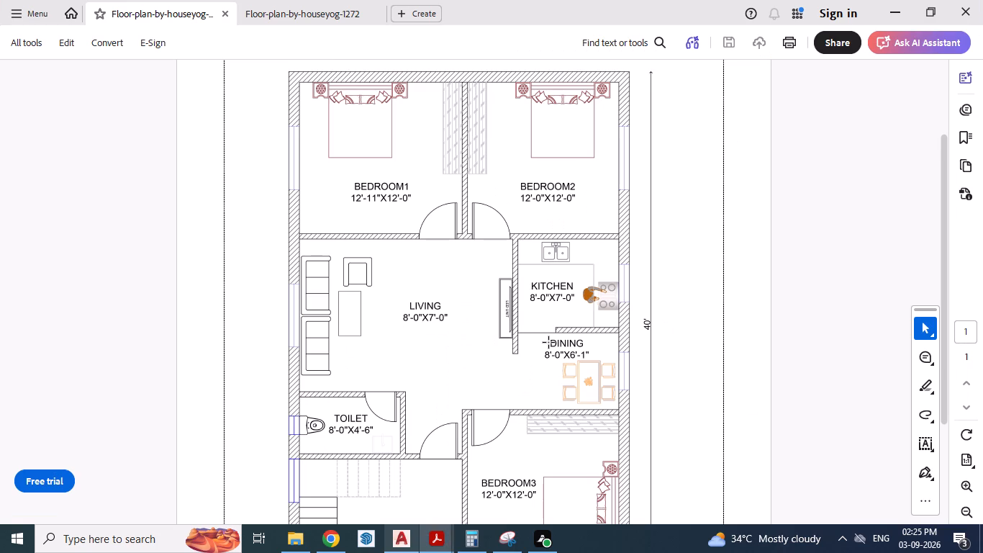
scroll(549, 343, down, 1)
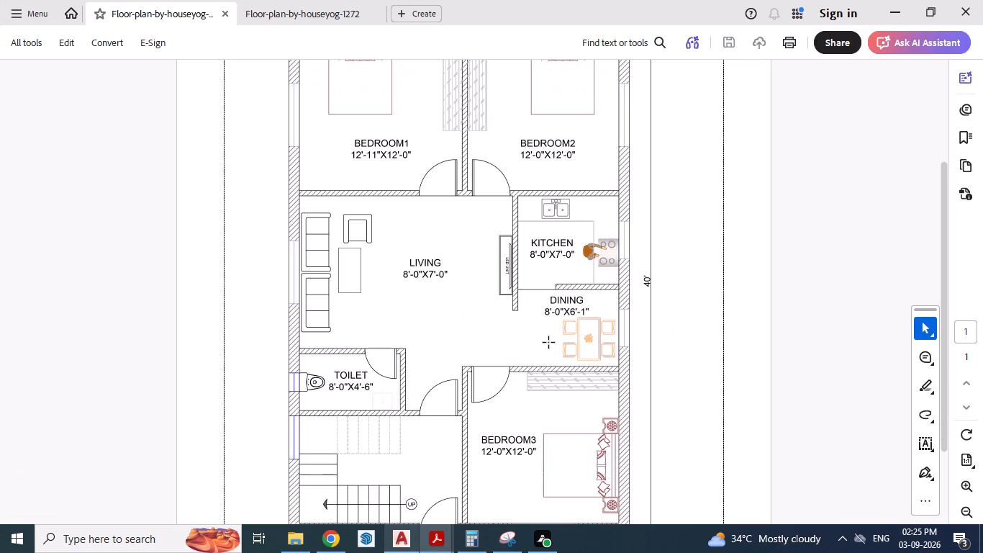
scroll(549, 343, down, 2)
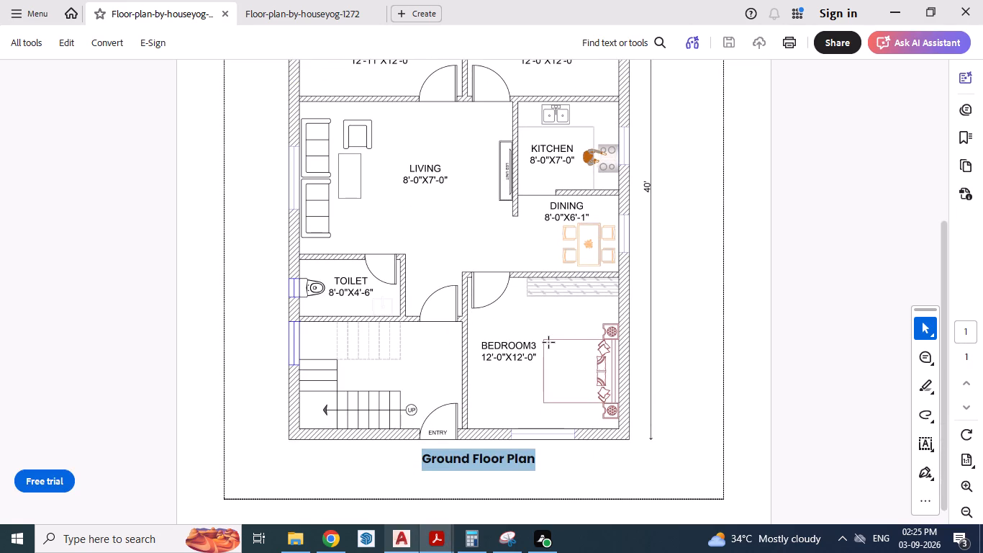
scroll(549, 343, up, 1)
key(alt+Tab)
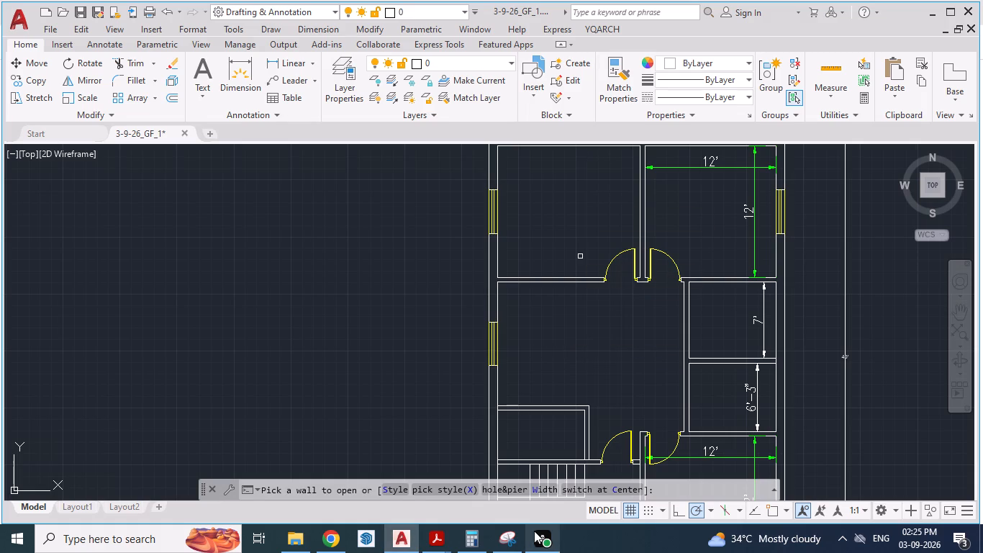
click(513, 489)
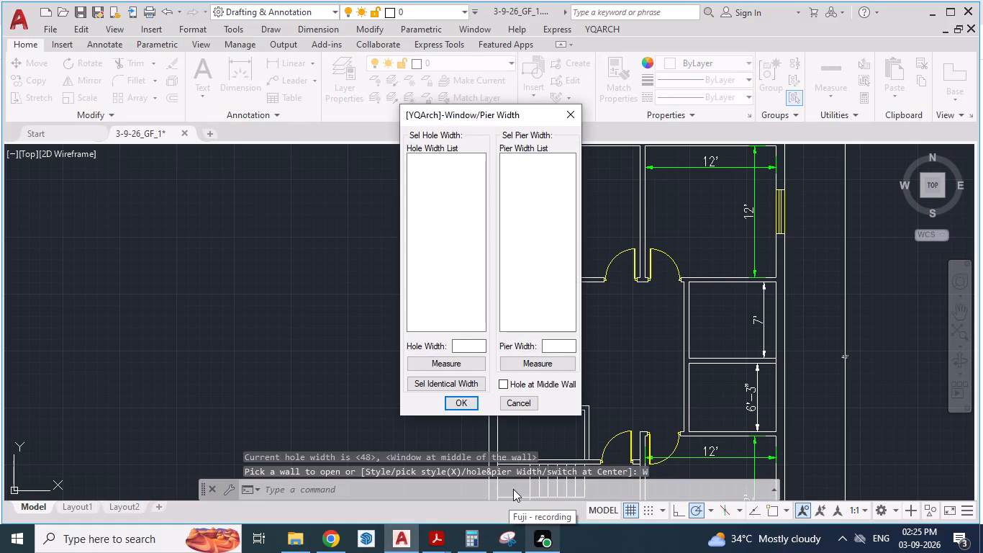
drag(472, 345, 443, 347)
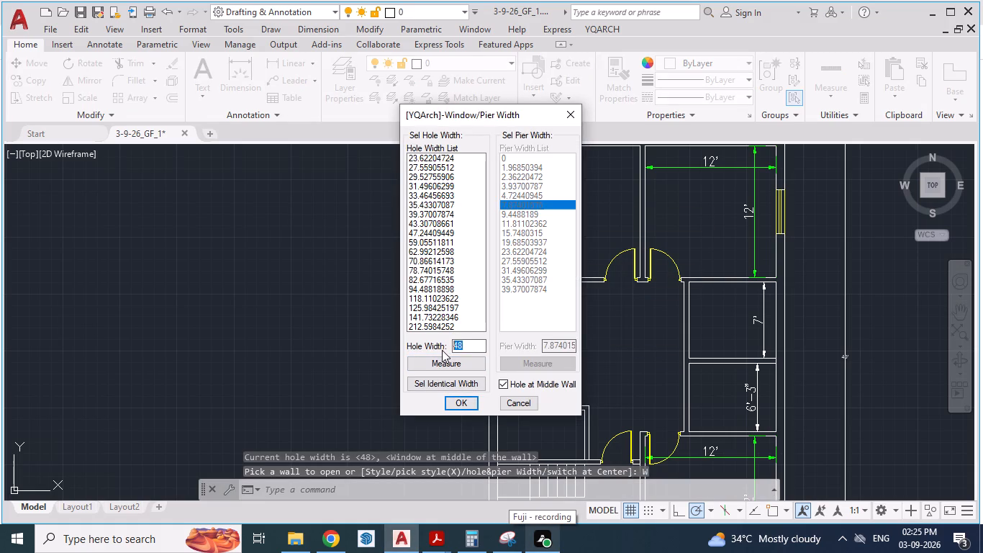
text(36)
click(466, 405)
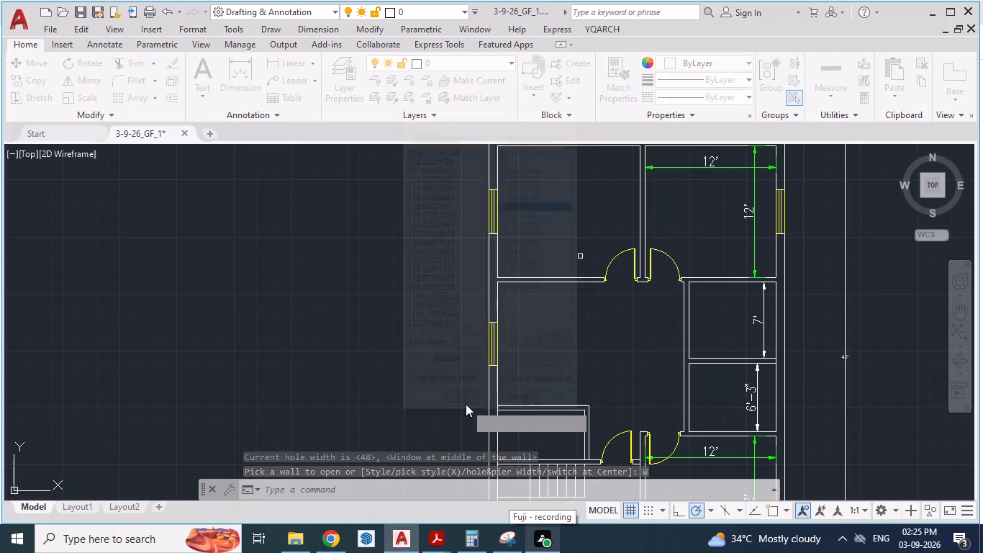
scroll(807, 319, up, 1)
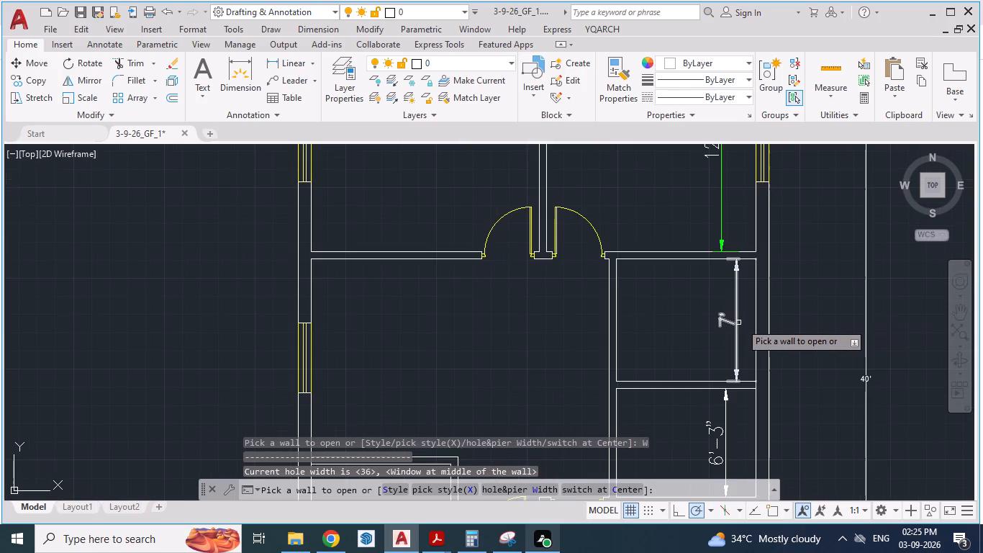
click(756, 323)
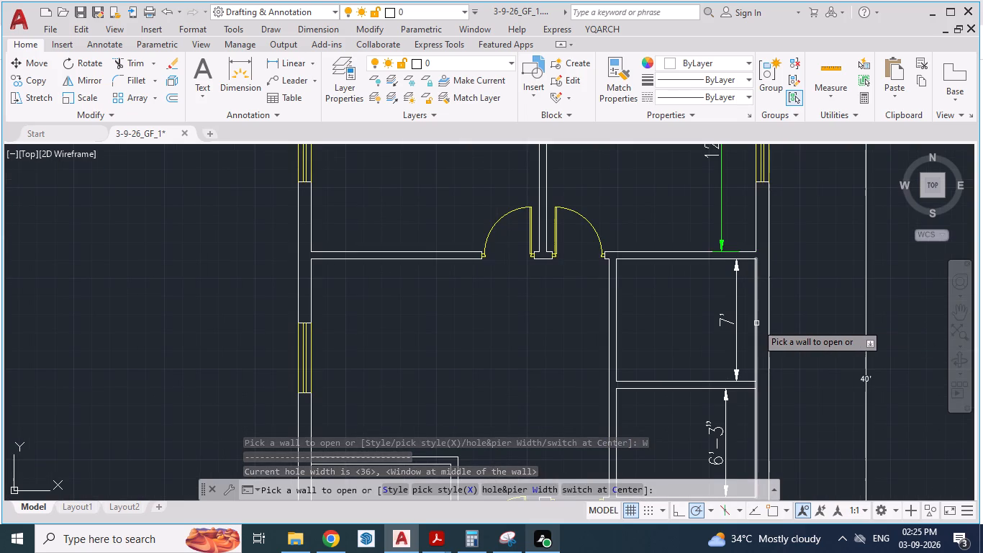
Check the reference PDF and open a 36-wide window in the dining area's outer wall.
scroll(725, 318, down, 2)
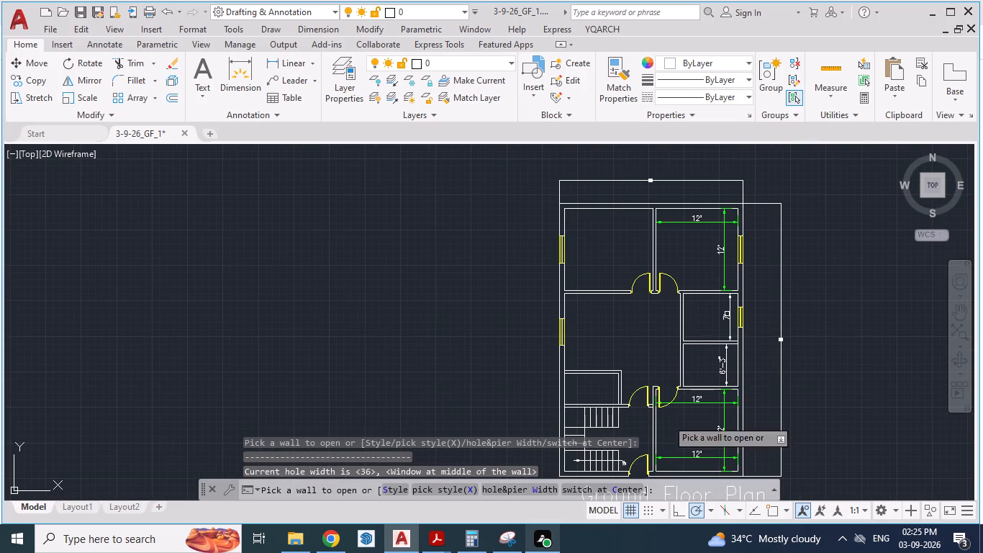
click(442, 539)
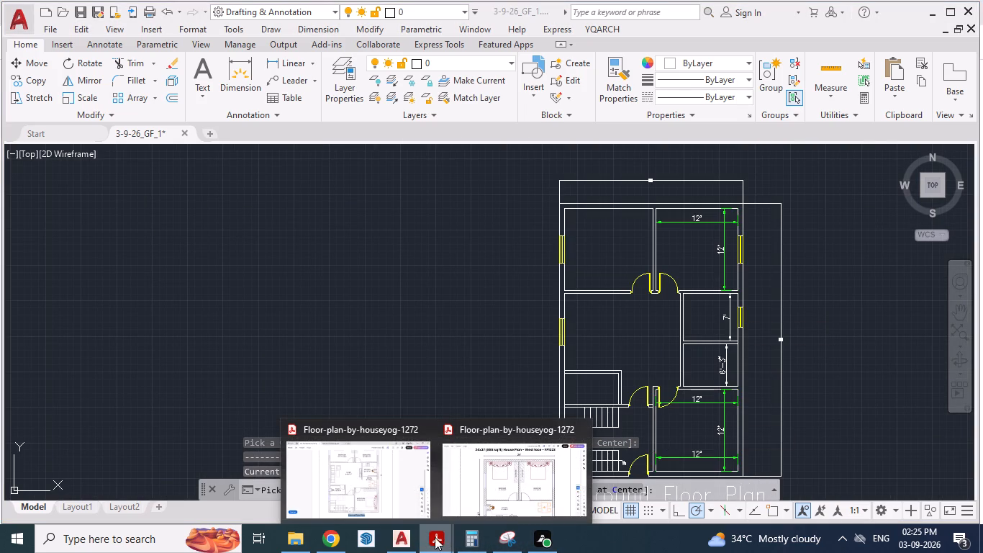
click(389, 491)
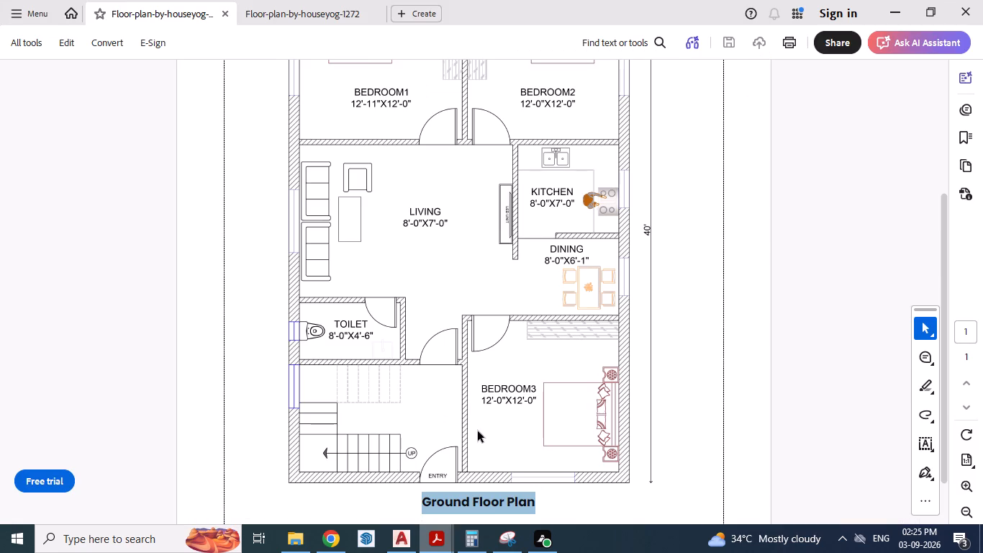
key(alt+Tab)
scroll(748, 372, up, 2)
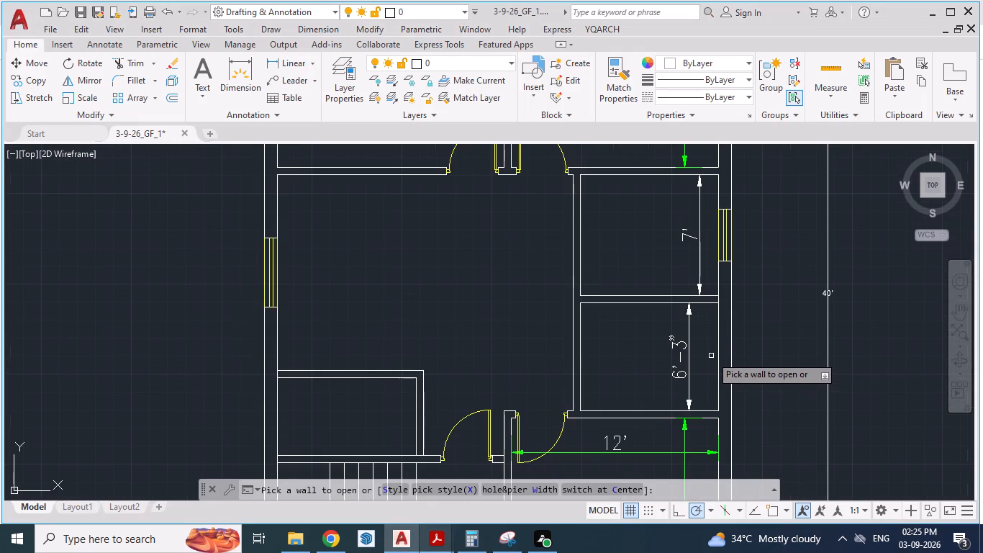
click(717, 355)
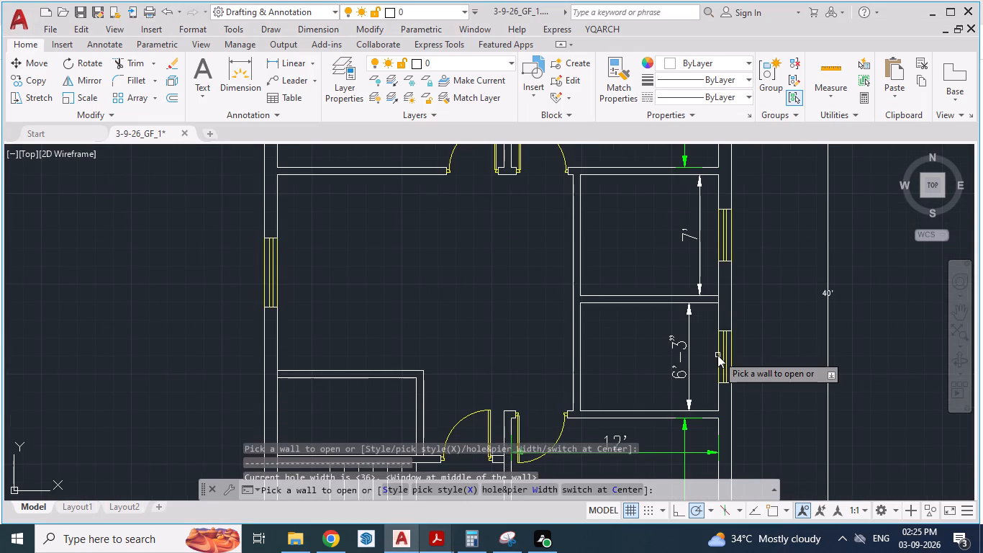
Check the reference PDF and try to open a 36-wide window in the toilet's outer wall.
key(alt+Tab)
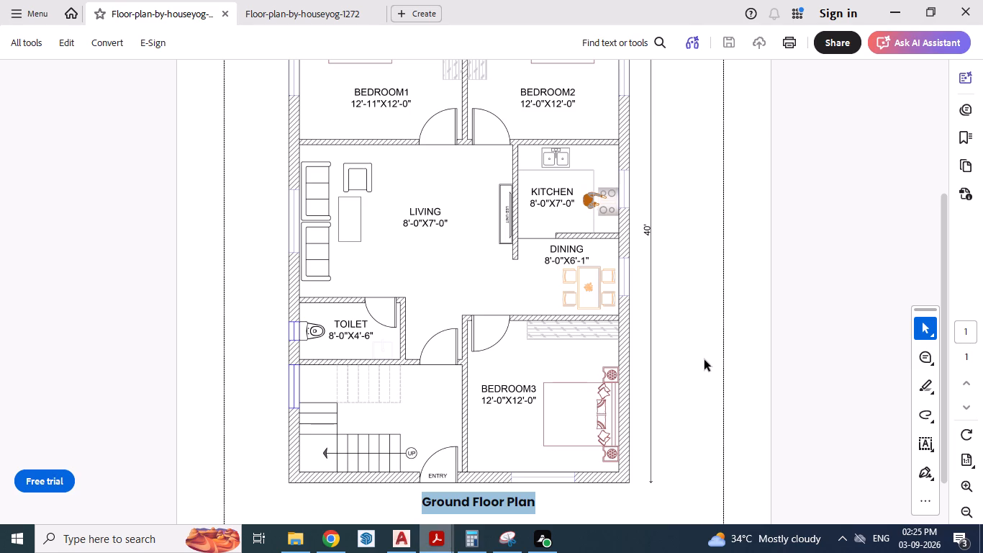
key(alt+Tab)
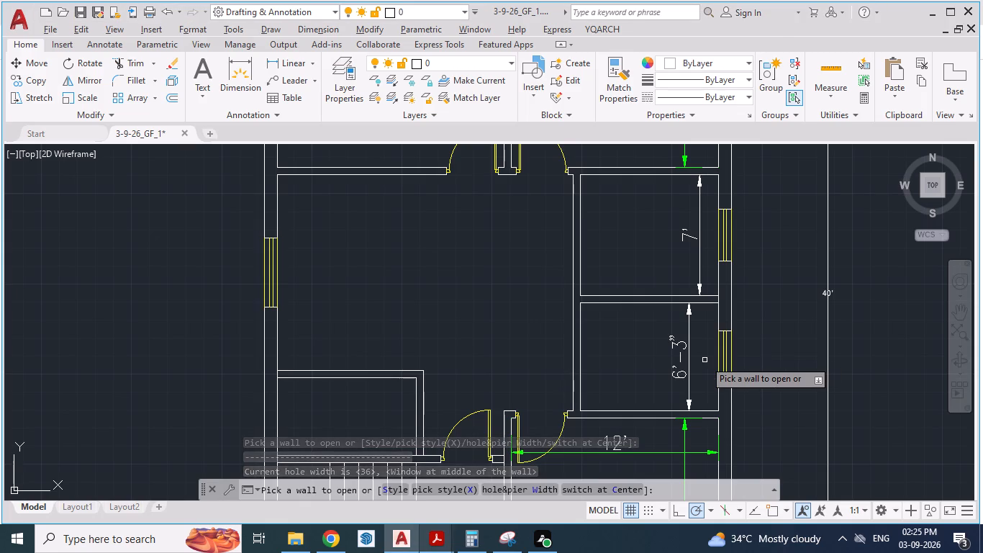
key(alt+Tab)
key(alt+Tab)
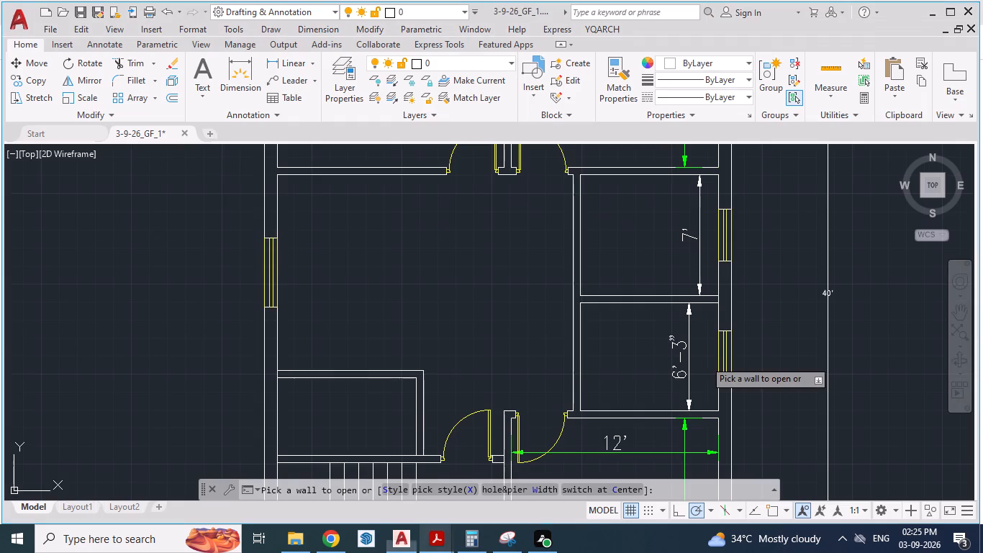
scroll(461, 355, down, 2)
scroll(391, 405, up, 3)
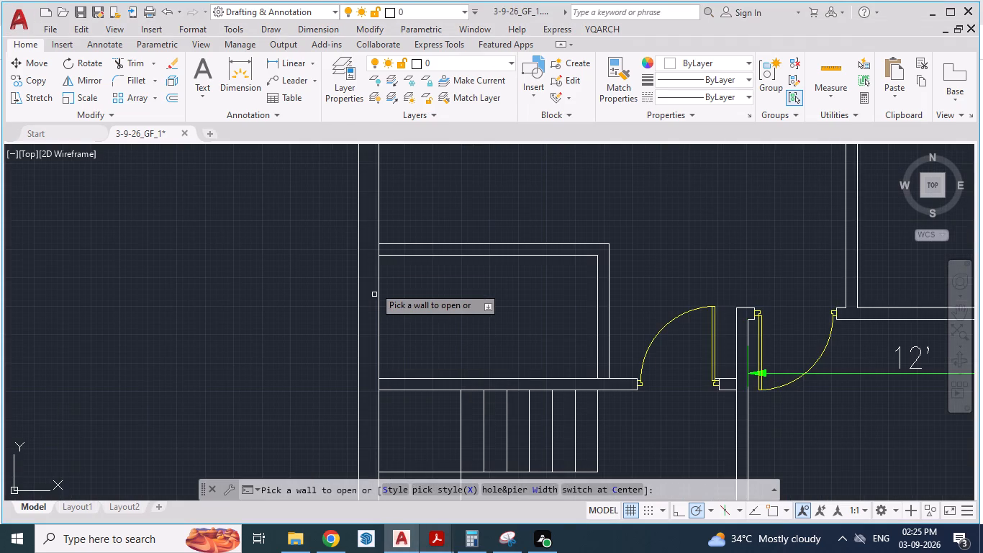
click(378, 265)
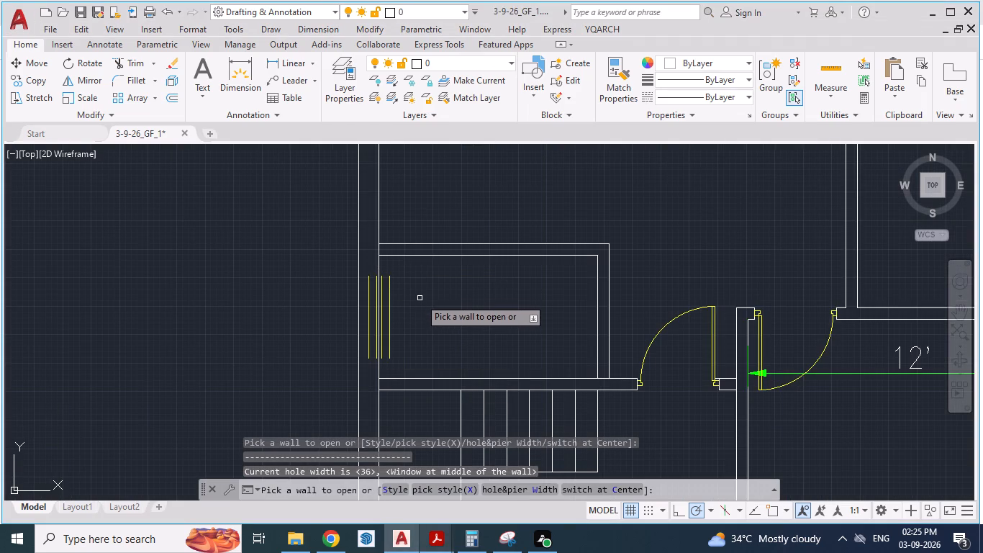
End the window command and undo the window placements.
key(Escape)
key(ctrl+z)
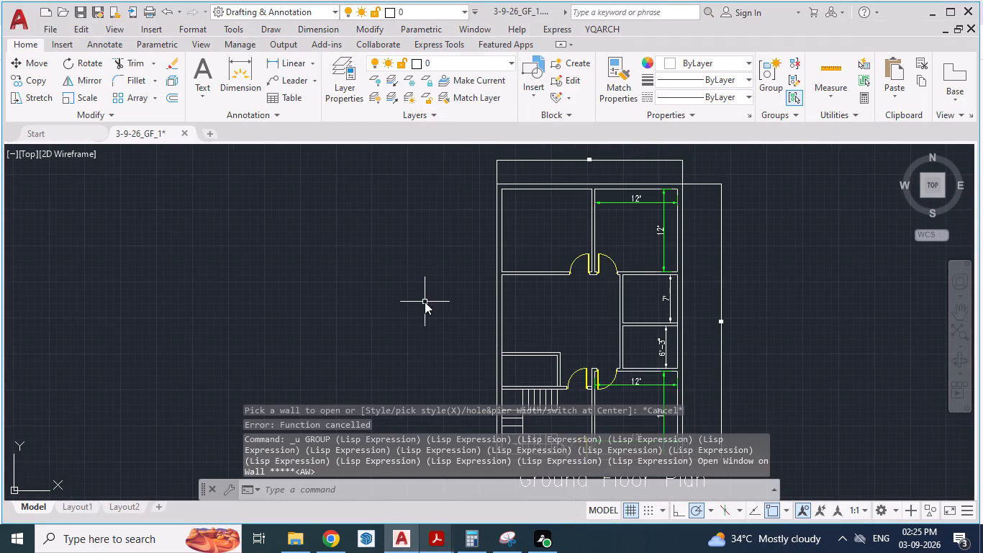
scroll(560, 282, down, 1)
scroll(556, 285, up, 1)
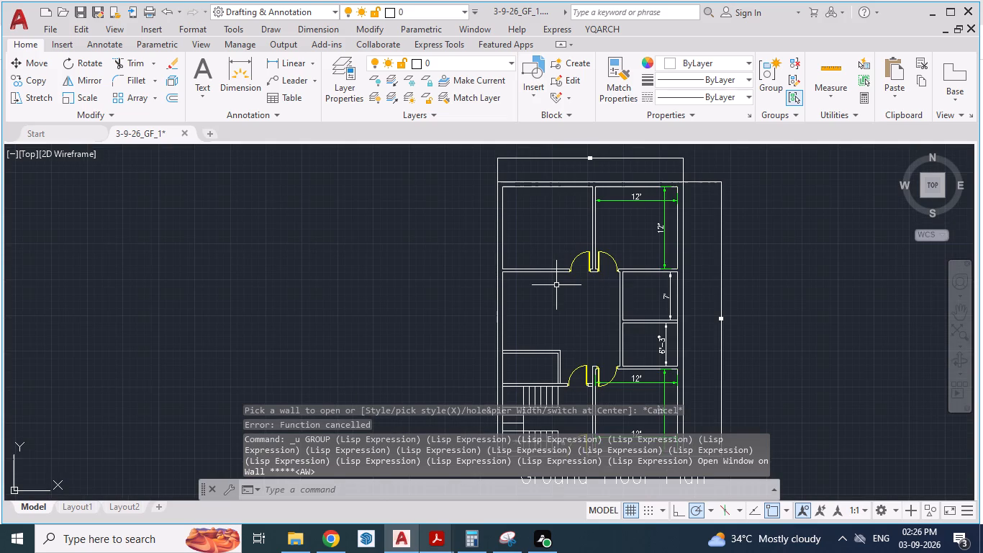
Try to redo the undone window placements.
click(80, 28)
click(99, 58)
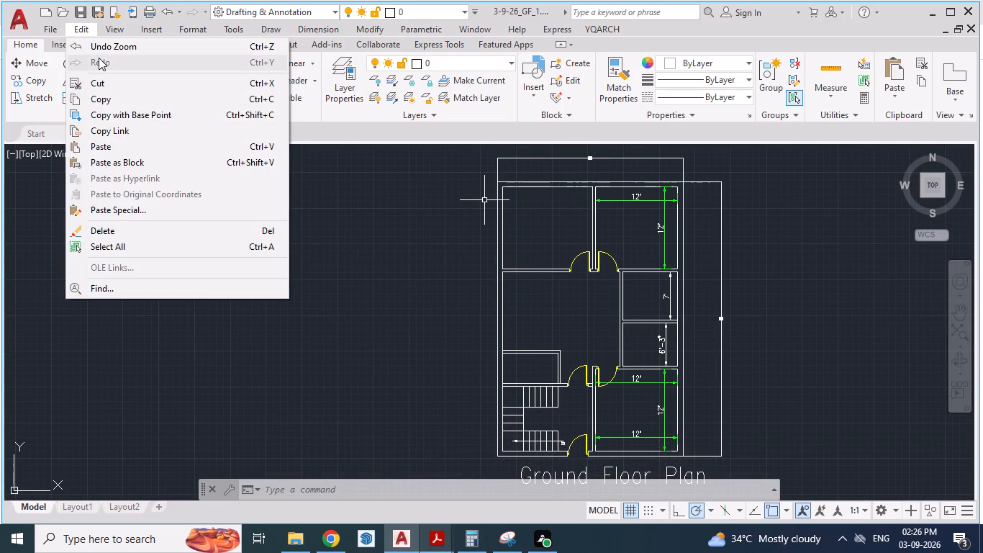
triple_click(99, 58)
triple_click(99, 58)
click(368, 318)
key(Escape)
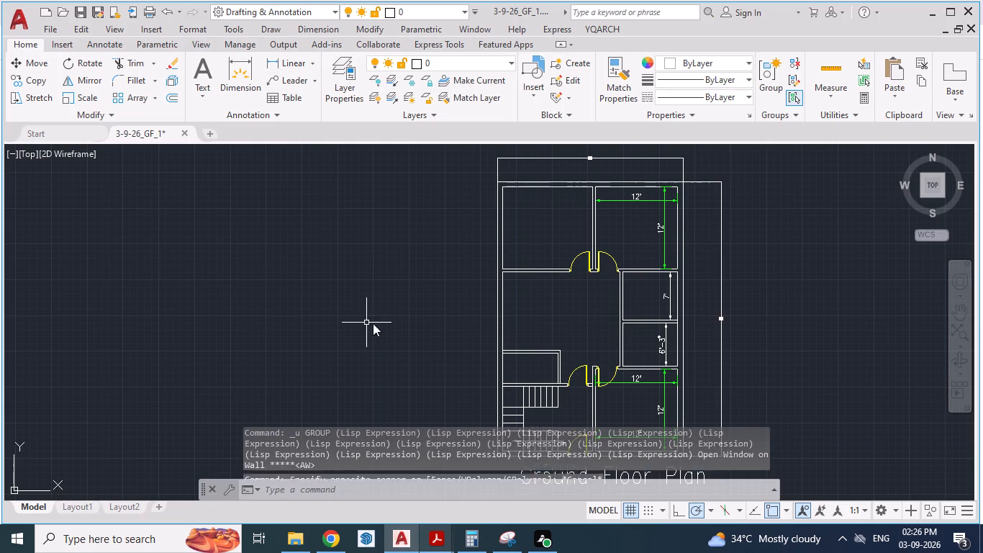
Set the window hole width to 48 and open windows in the side outer walls of Bedroom 1 and Bedroom 2.
scroll(667, 229, up, 2)
scroll(369, 290, down, 1)
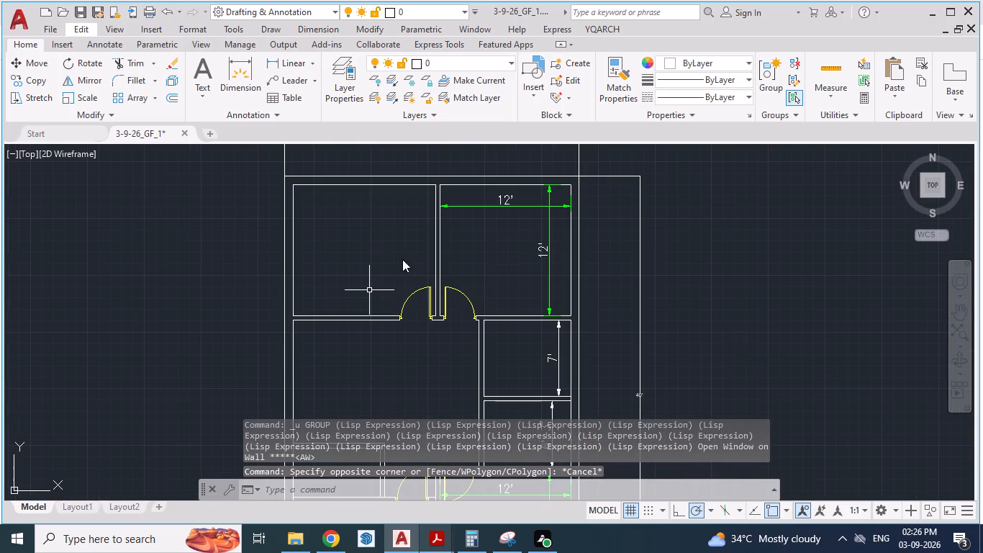
click(594, 28)
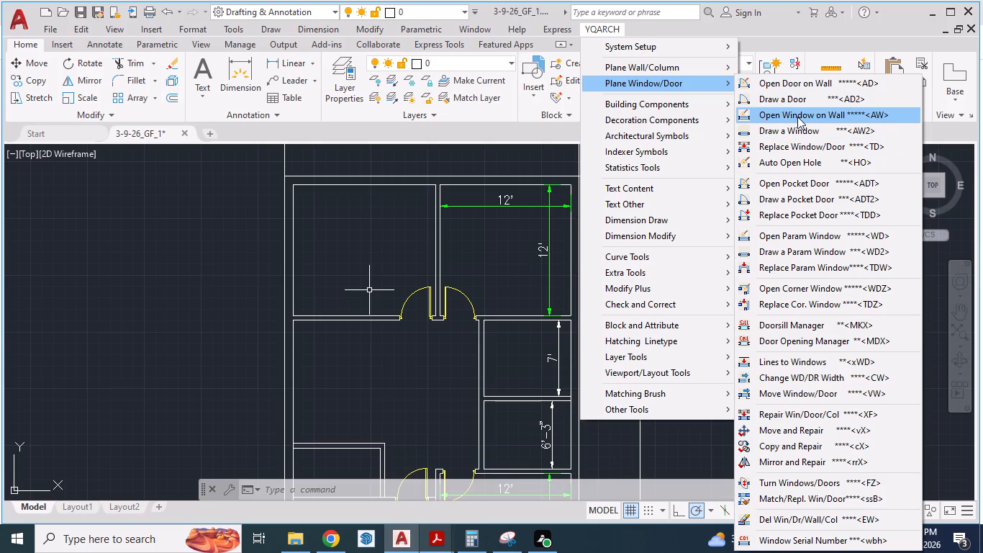
click(797, 117)
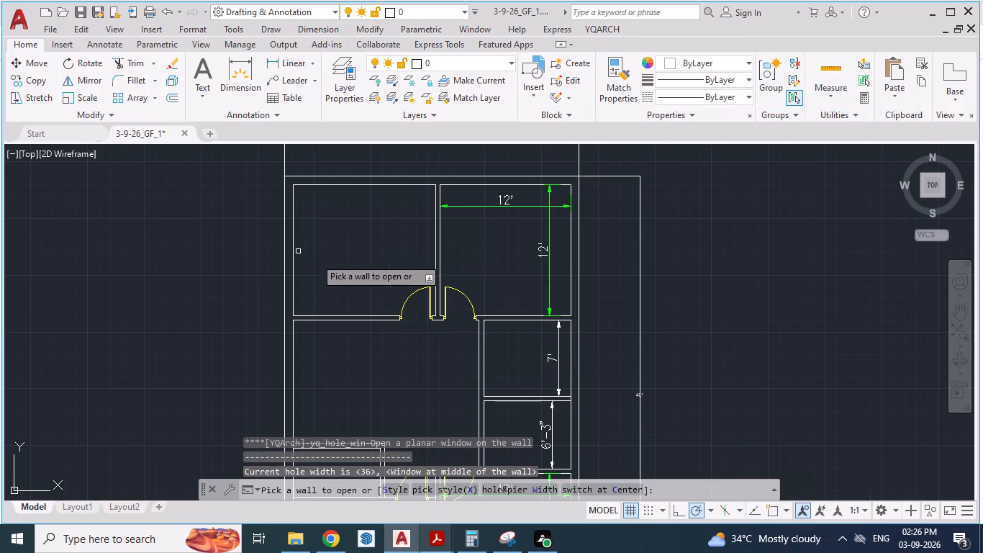
click(497, 486)
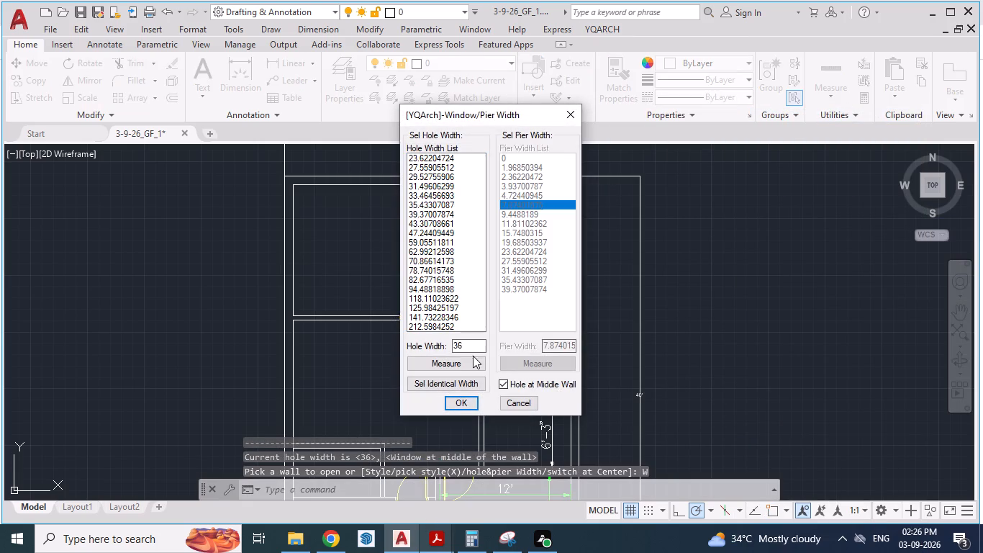
drag(473, 349, 402, 337)
text(48)
click(454, 407)
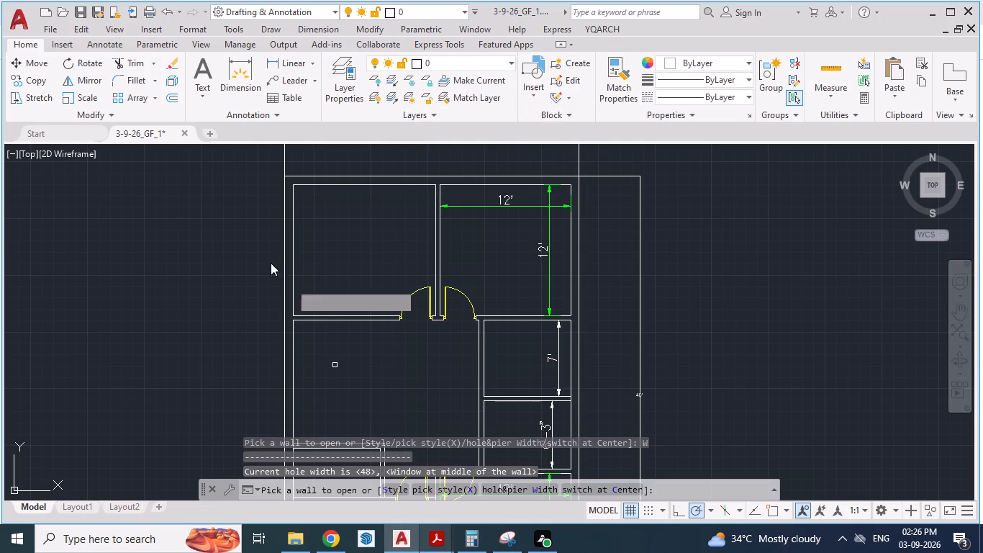
click(292, 261)
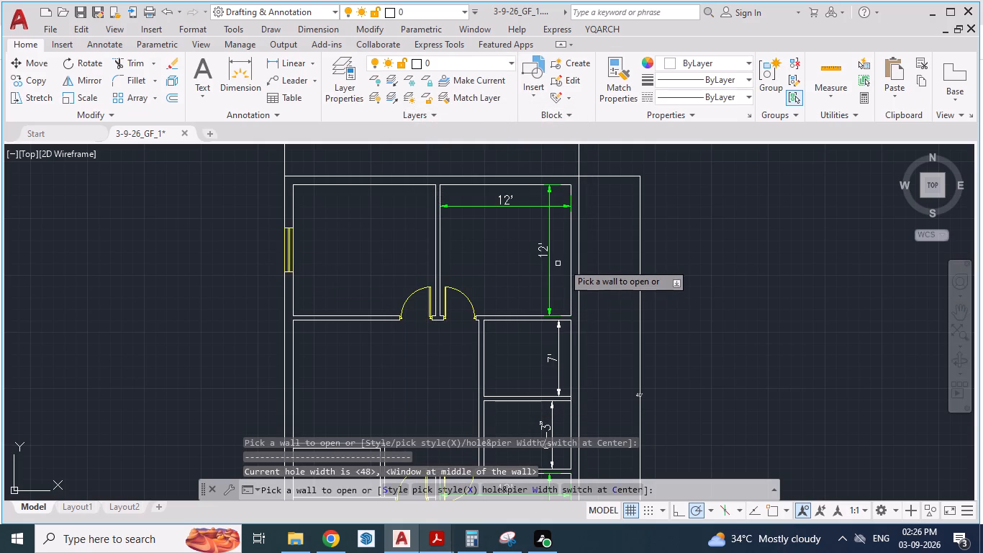
click(571, 259)
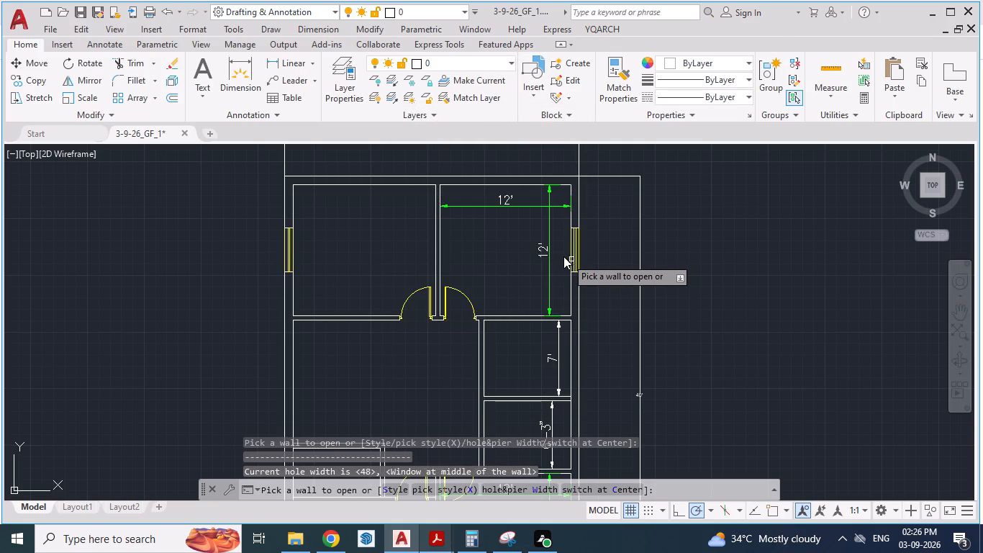
Check the reference PDF and open a 48-wide window in the living room's outer wall.
key(alt+Tab)
scroll(527, 303, up, 2)
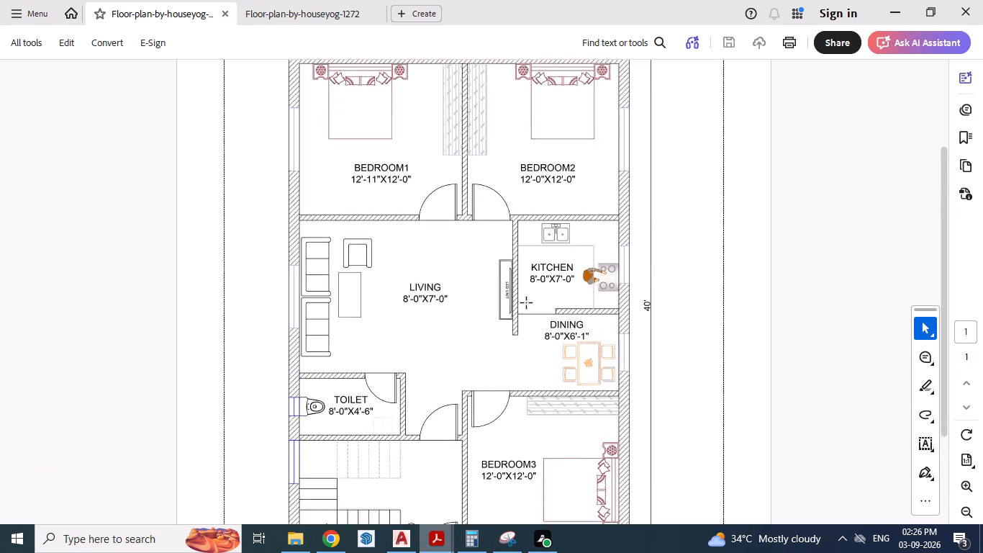
key(alt+Tab)
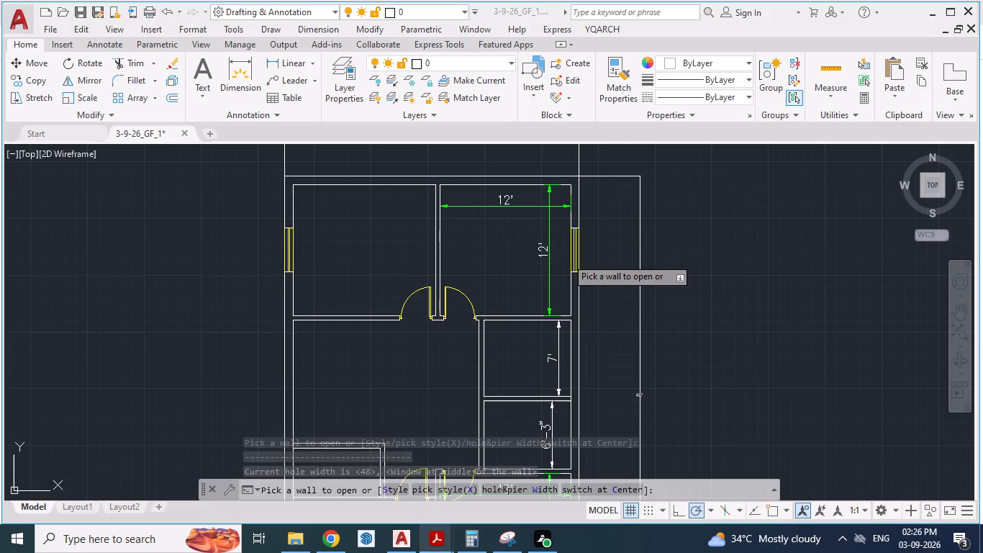
click(292, 379)
Check the reference PDF and open a 48-wide window in Bedroom 3's front outer wall.
key(alt+Tab)
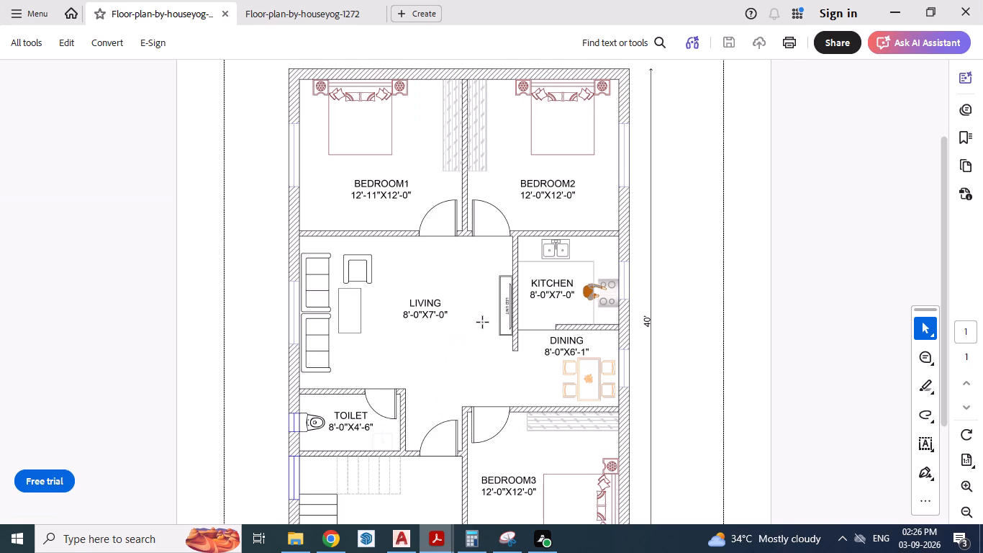
ctrl+scroll(488, 320, down, 1)
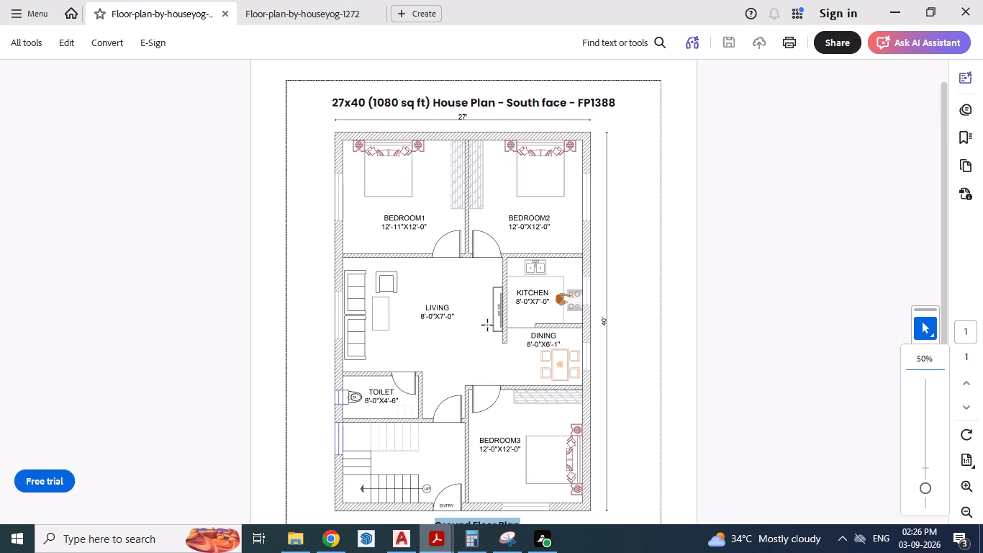
scroll(488, 325, down, 1)
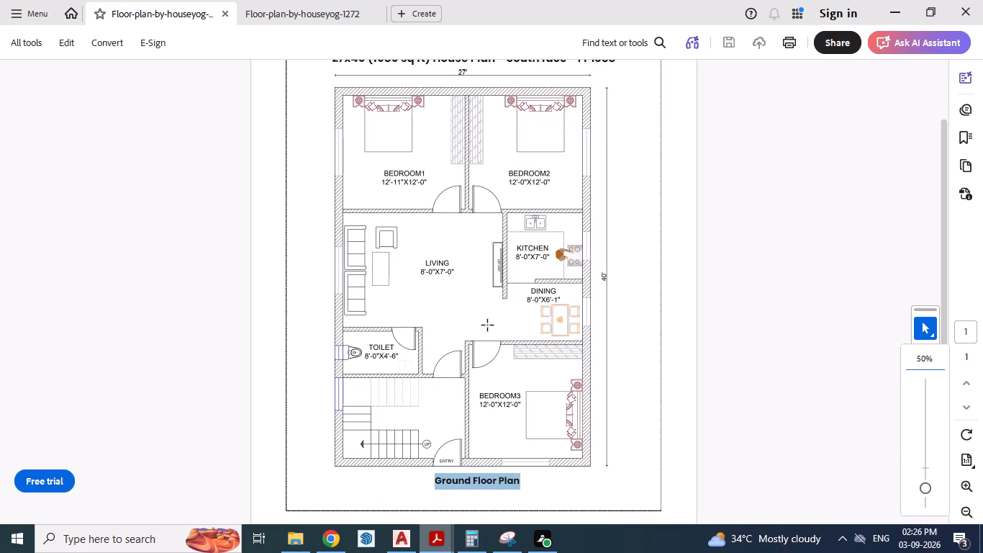
key(alt+Tab)
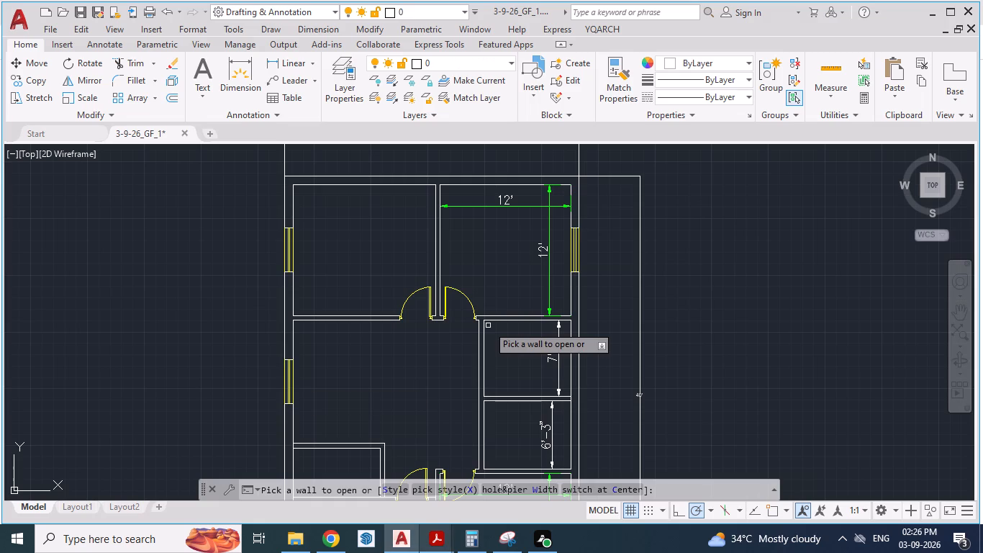
key(alt+Tab)
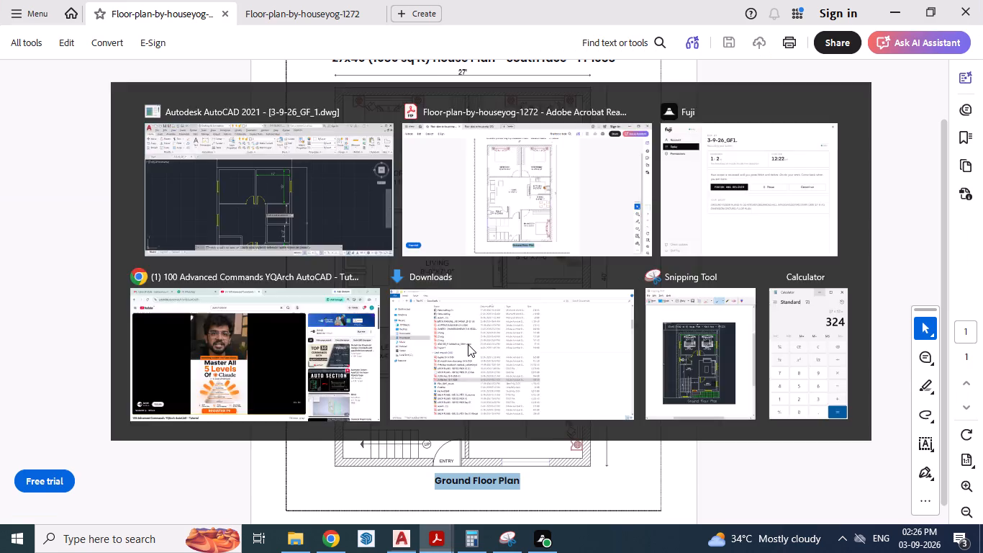
key(alt+Tab)
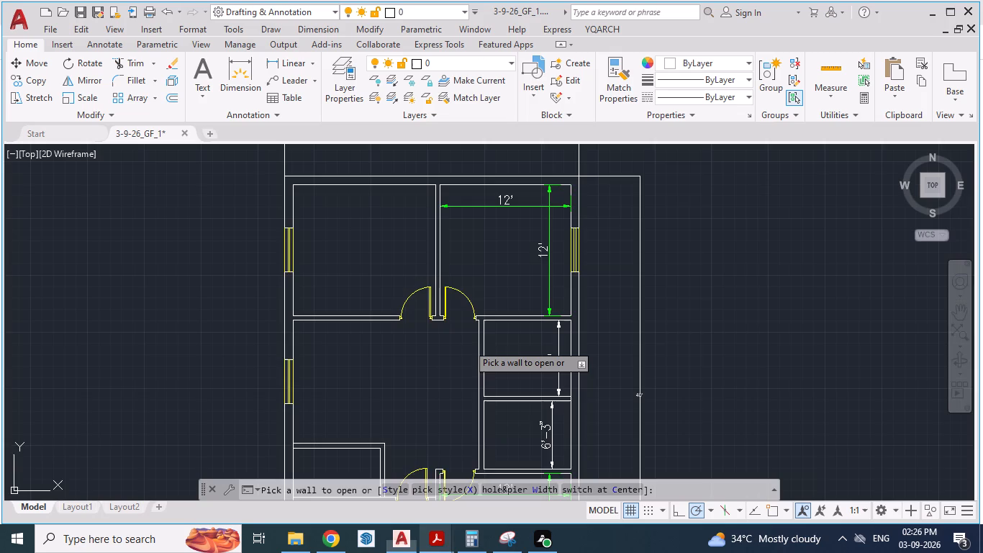
scroll(468, 341, down, 3)
scroll(480, 403, up, 4)
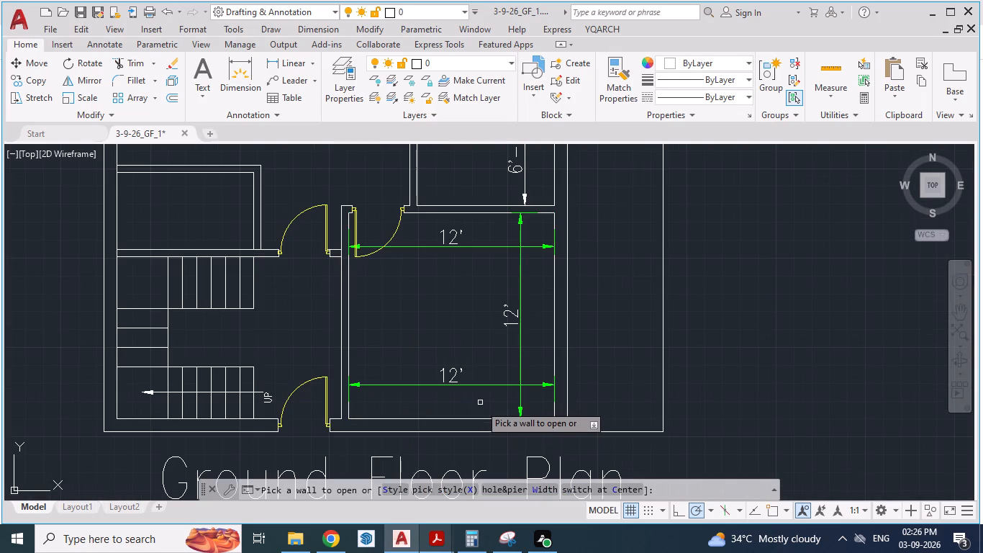
click(474, 420)
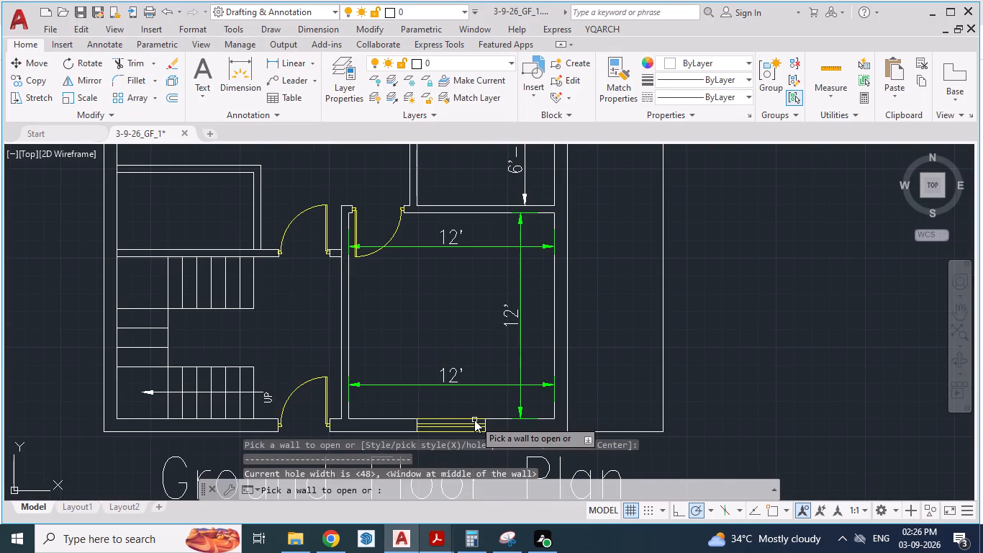
Check the reference PDF, set the window hole width to 36, and open a window in the staircase's outer wall beside the upper flight.
key(alt+Tab)
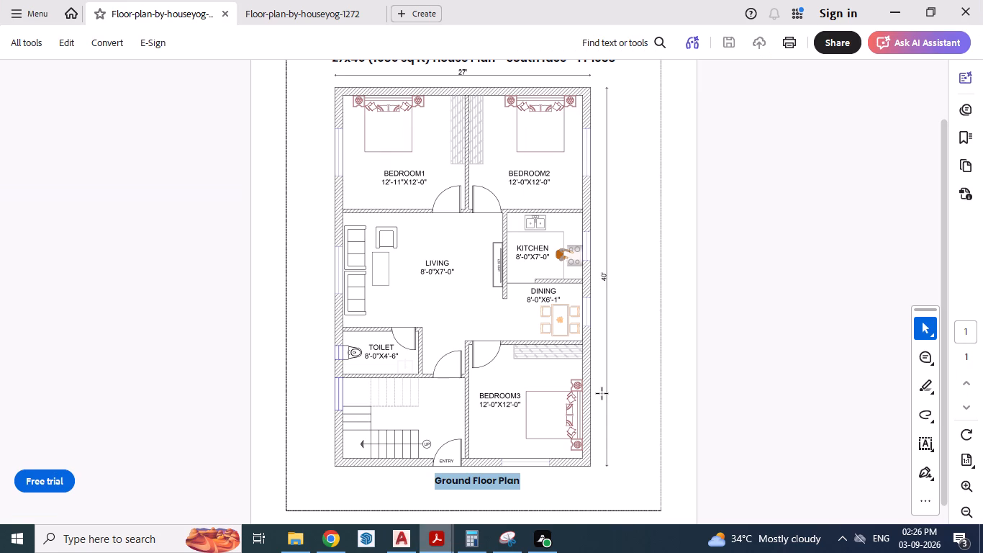
key(alt+Tab)
click(594, 27)
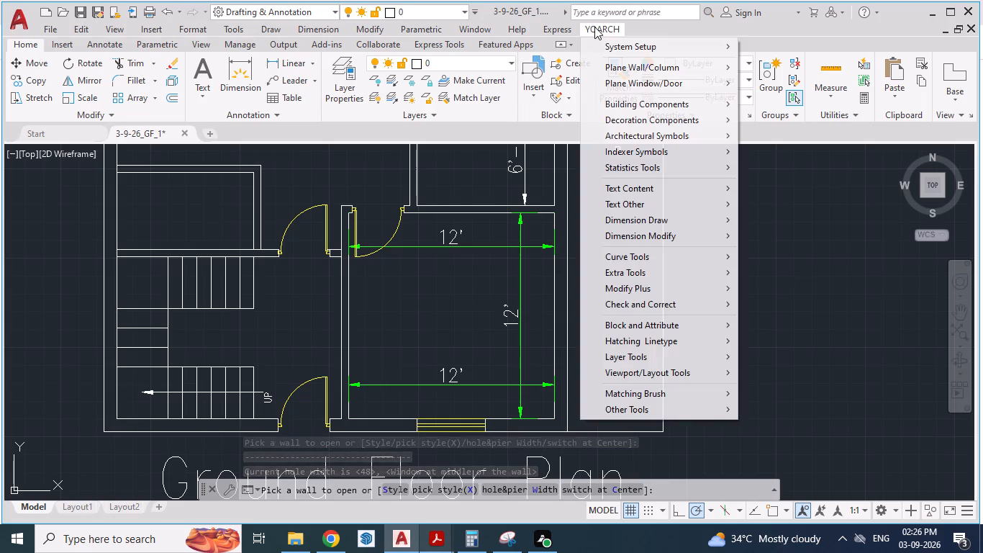
key(Return)
key(Return)
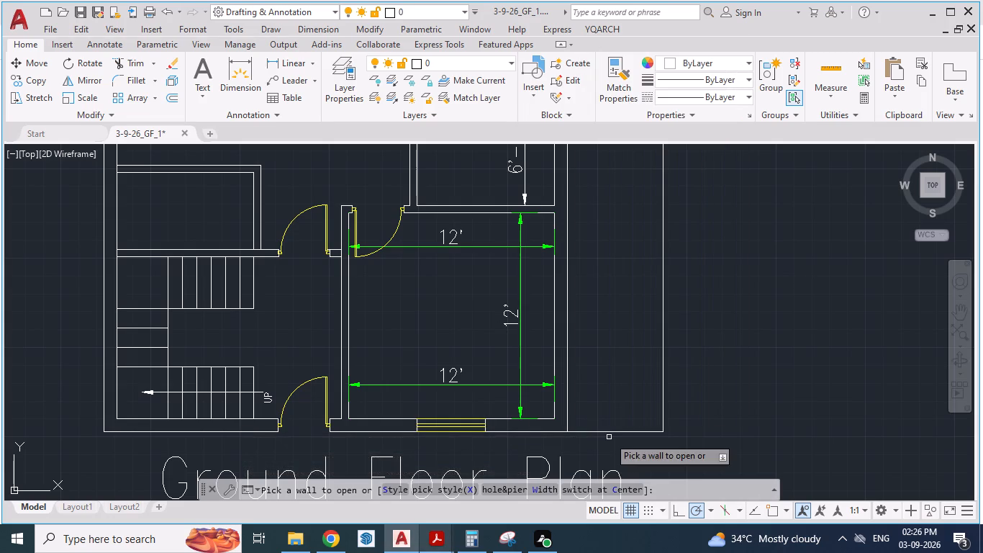
text(AW)
key(Return)
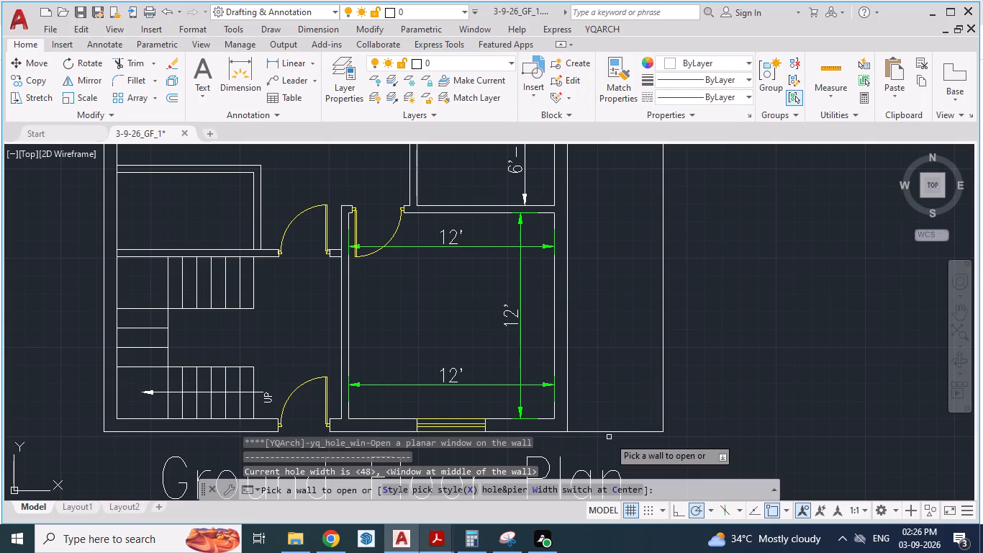
click(507, 489)
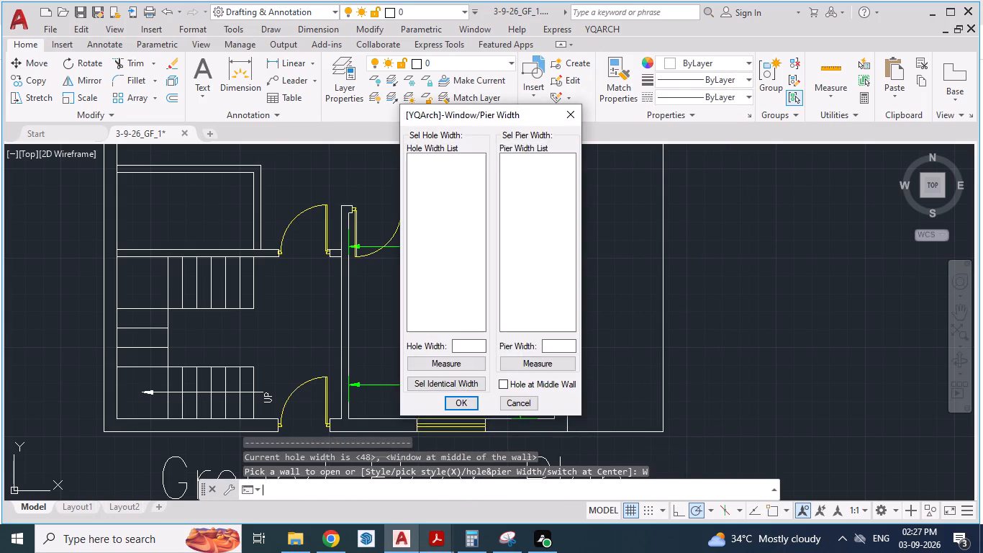
drag(481, 346, 448, 340)
text(36)
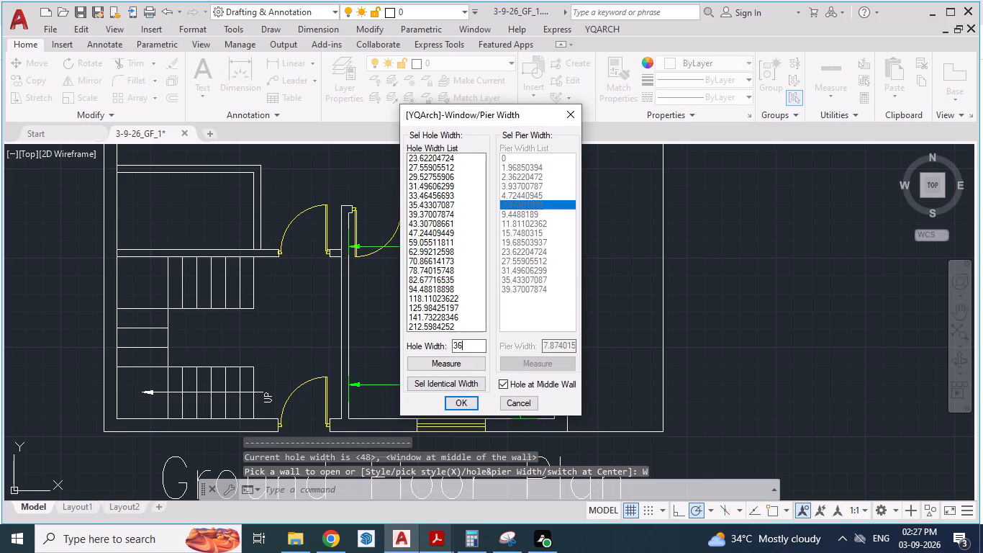
click(463, 397)
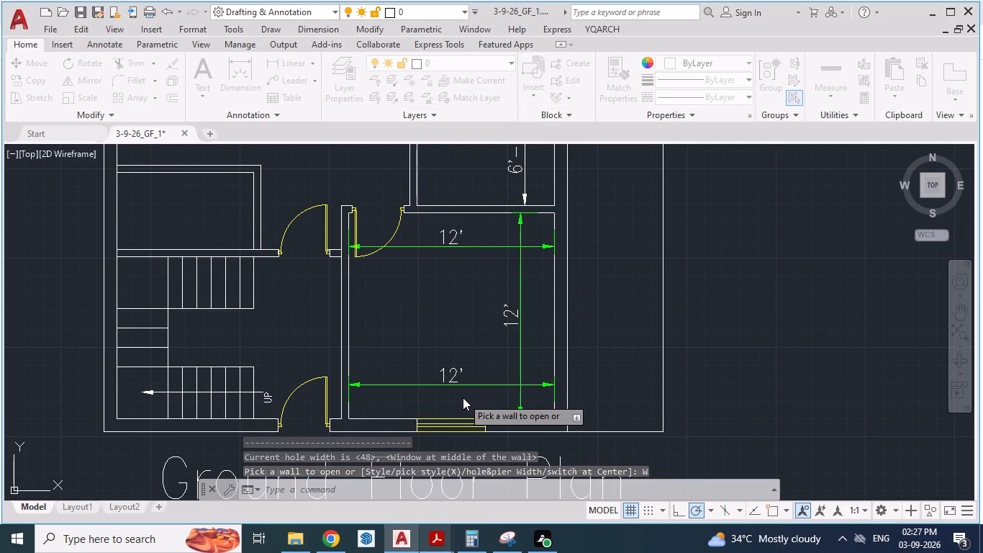
key(alt+Tab)
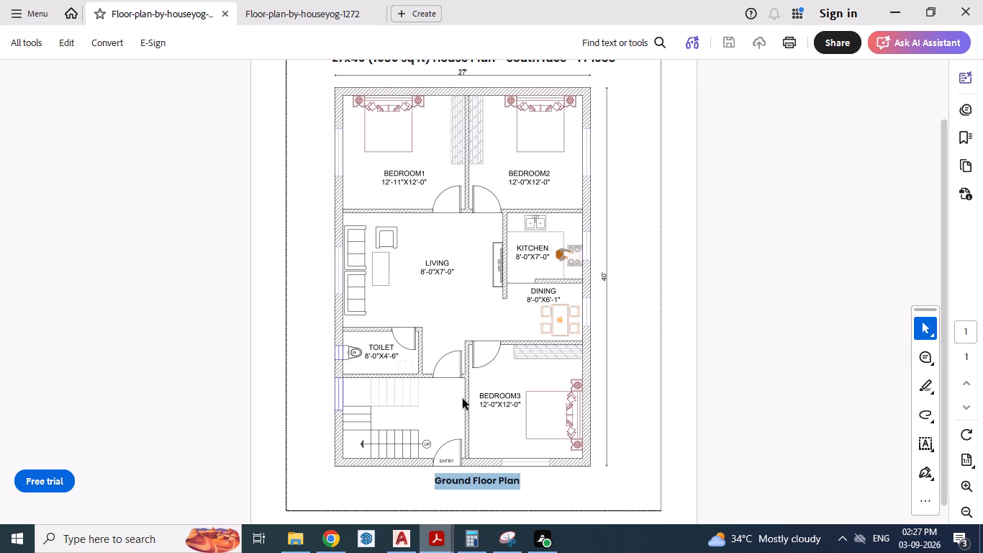
key(alt+Tab)
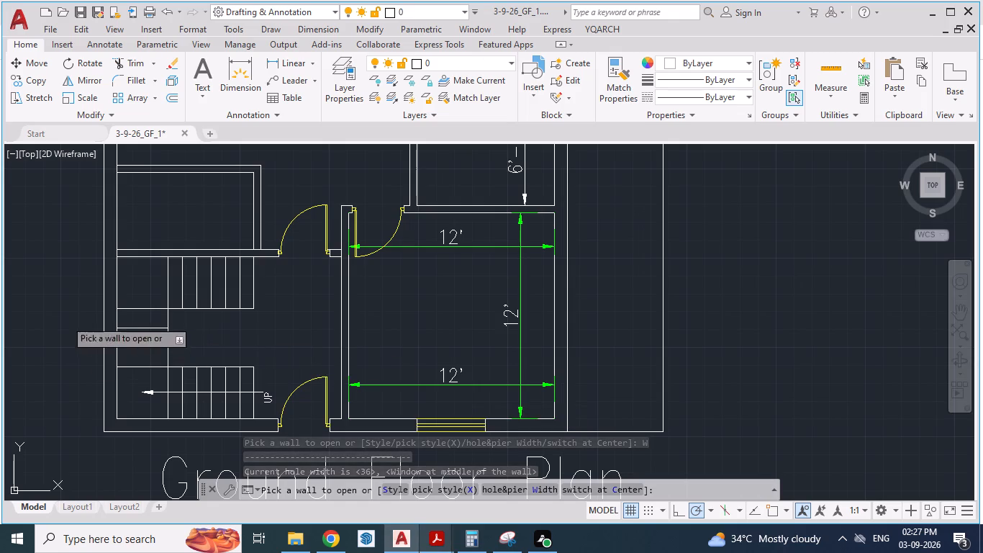
scroll(117, 256, up, 1)
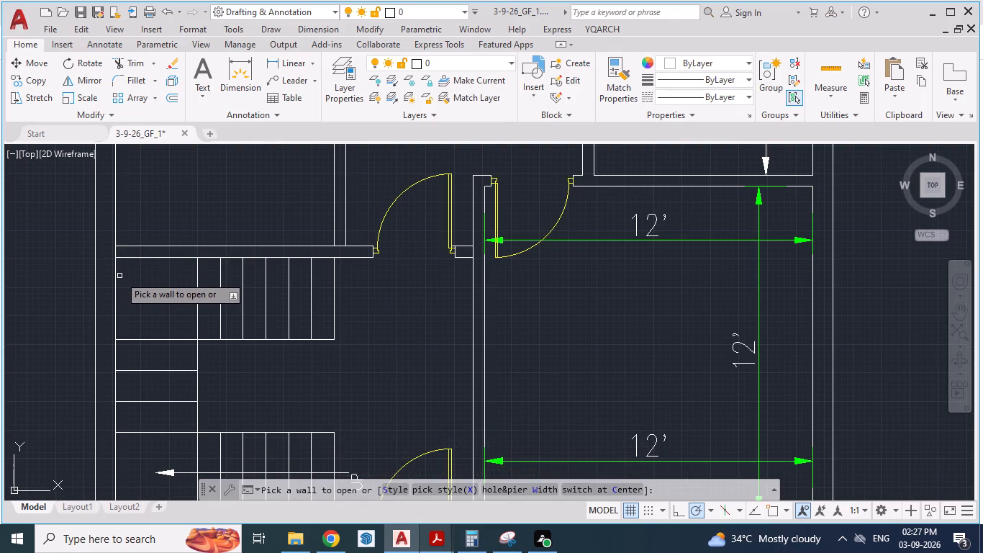
click(116, 276)
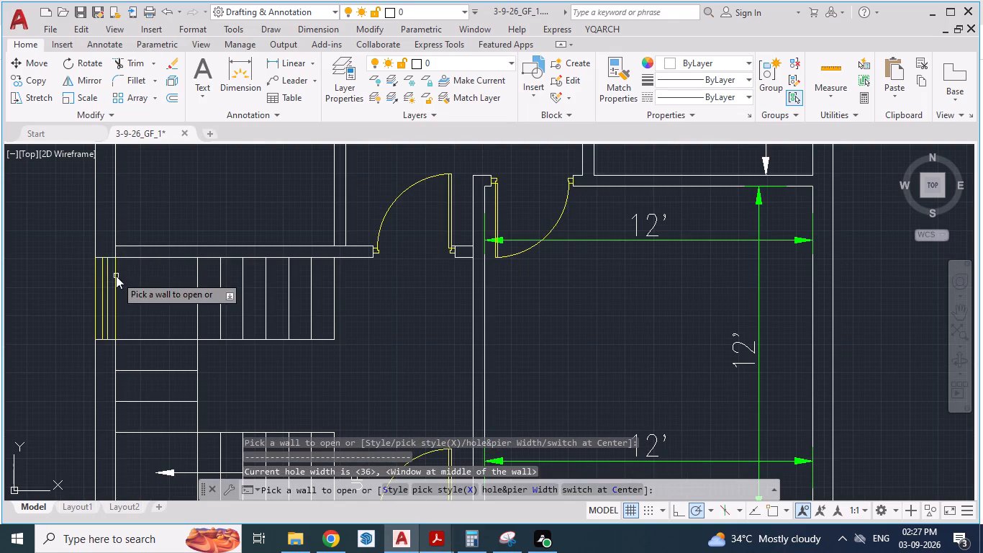
Check the reference PDF and open a 36-wide window in the dining area's outer wall.
key(alt+Tab)
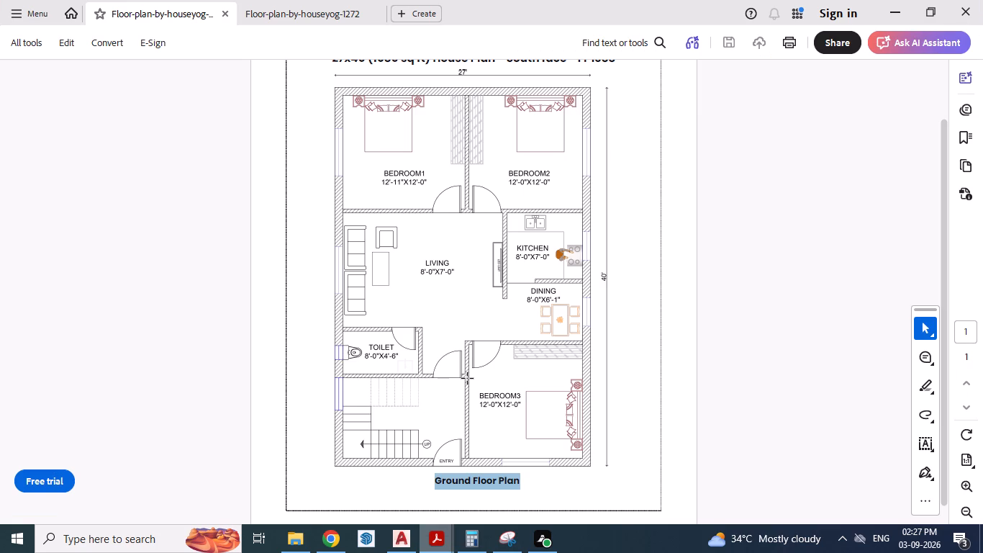
key(alt+Tab)
key(alt+Tab)
key(alt+Tab)
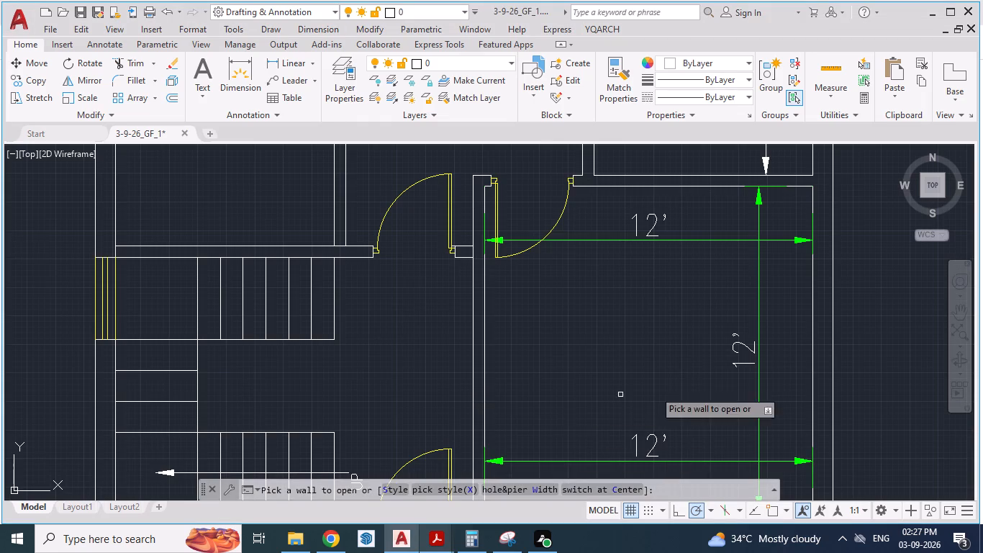
scroll(526, 327, down, 1)
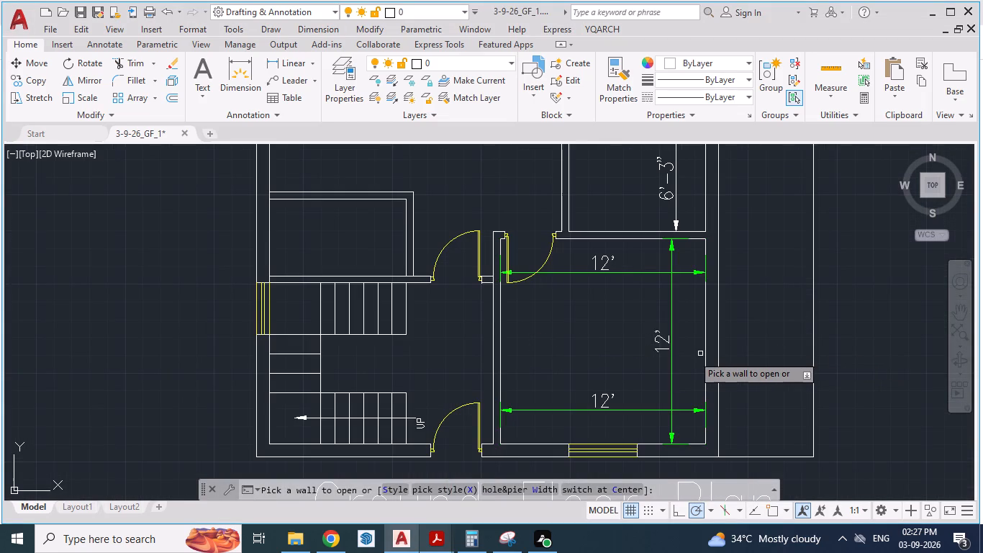
scroll(600, 377, down, 2)
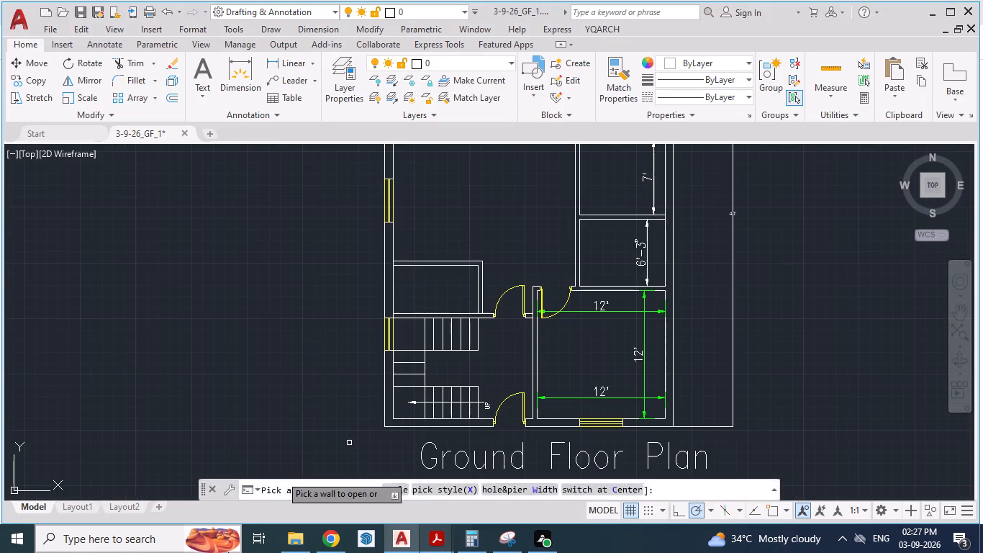
scroll(237, 375, down, 2)
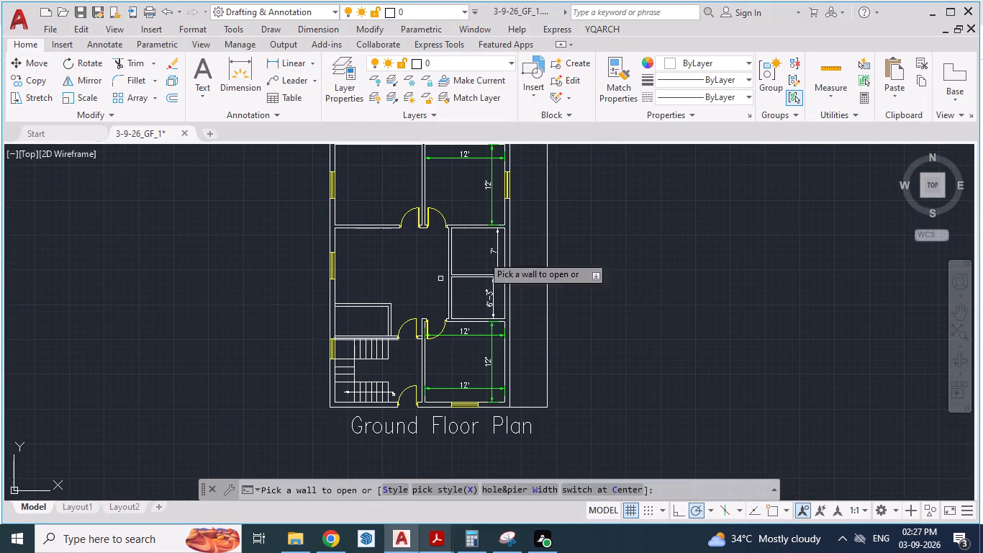
scroll(489, 248, up, 2)
click(533, 377)
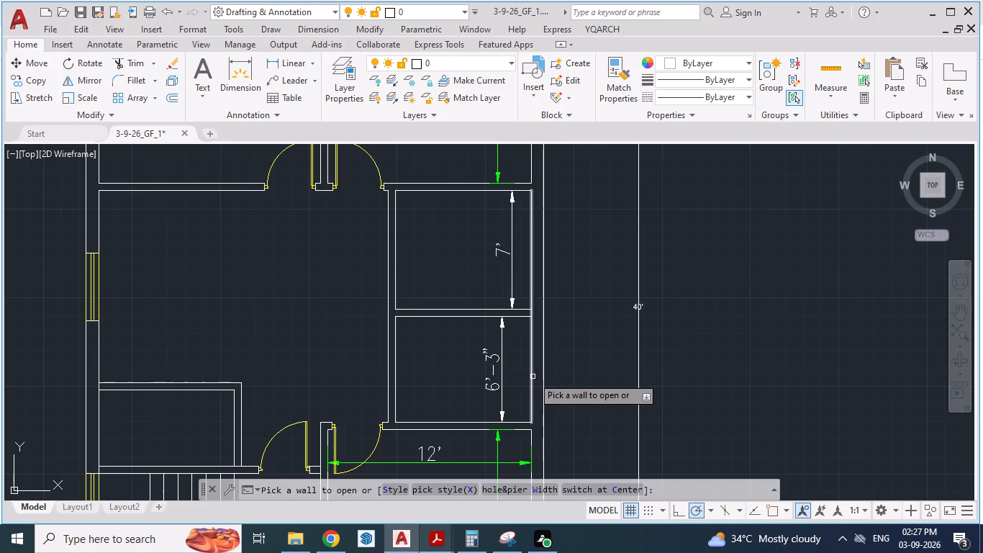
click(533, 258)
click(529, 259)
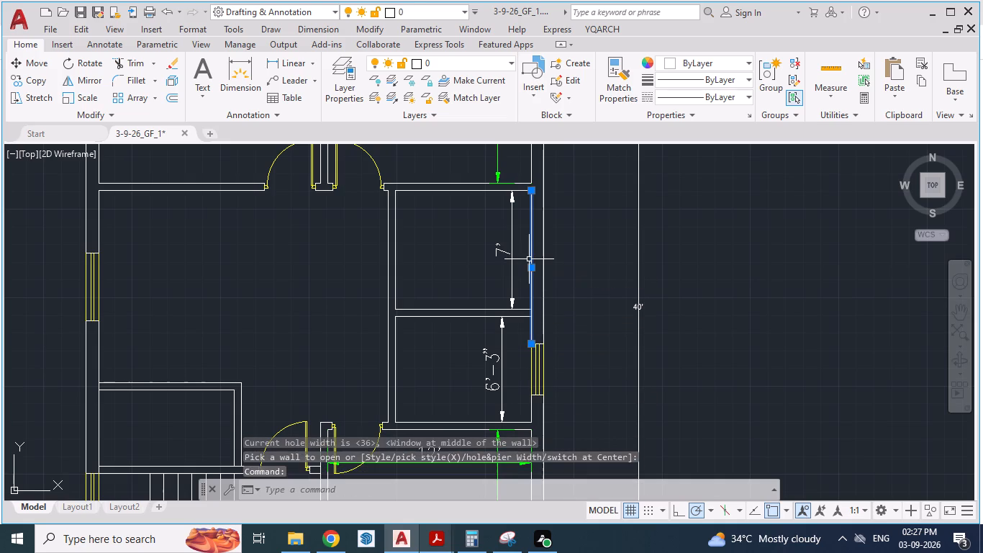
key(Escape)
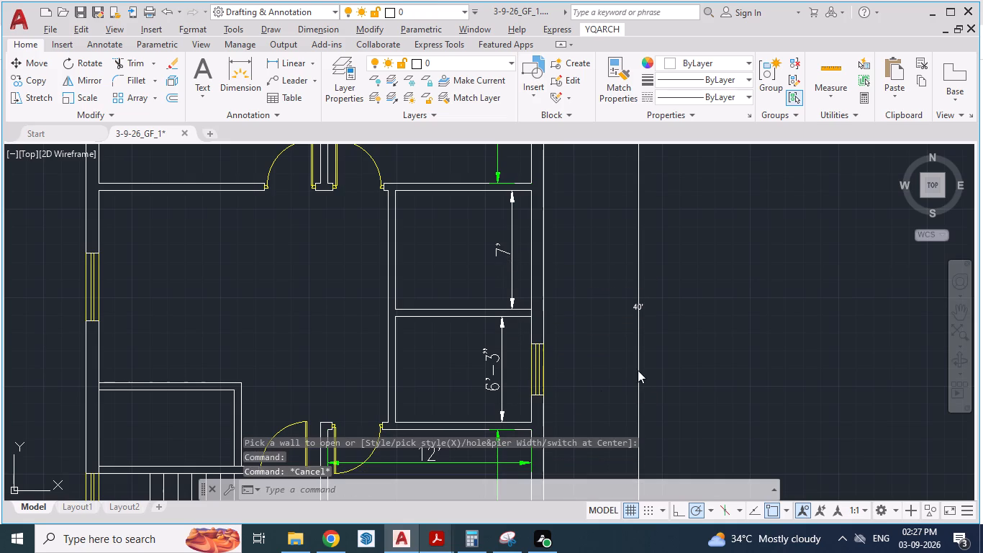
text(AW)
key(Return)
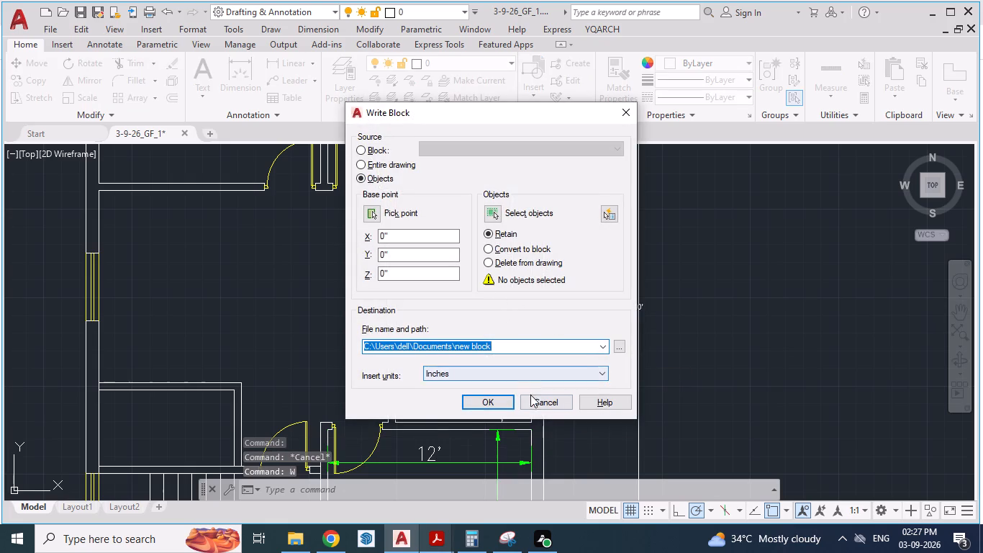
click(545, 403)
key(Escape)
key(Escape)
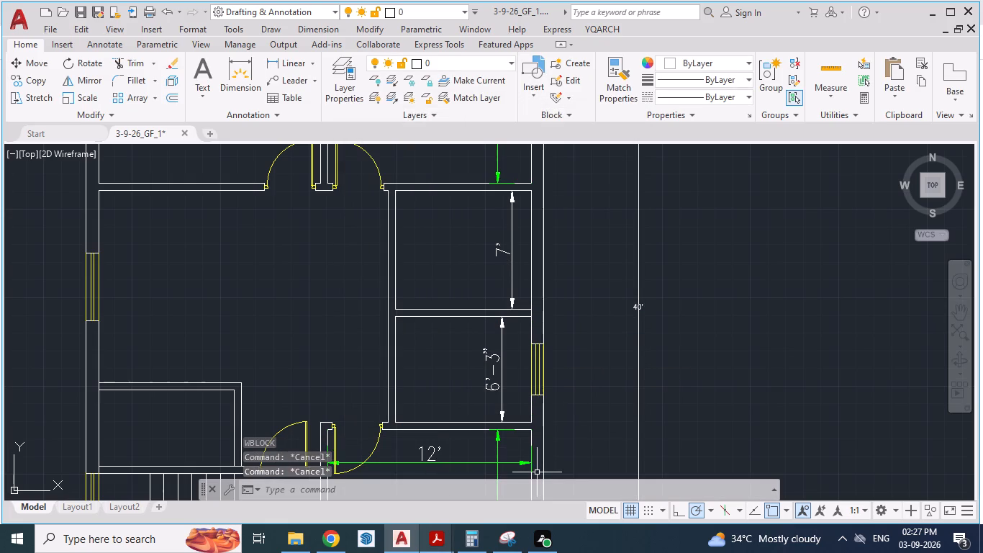
Restart the YQArch window command and open a 36-wide window in the kitchen's outer wall.
text(AW)
key(Return)
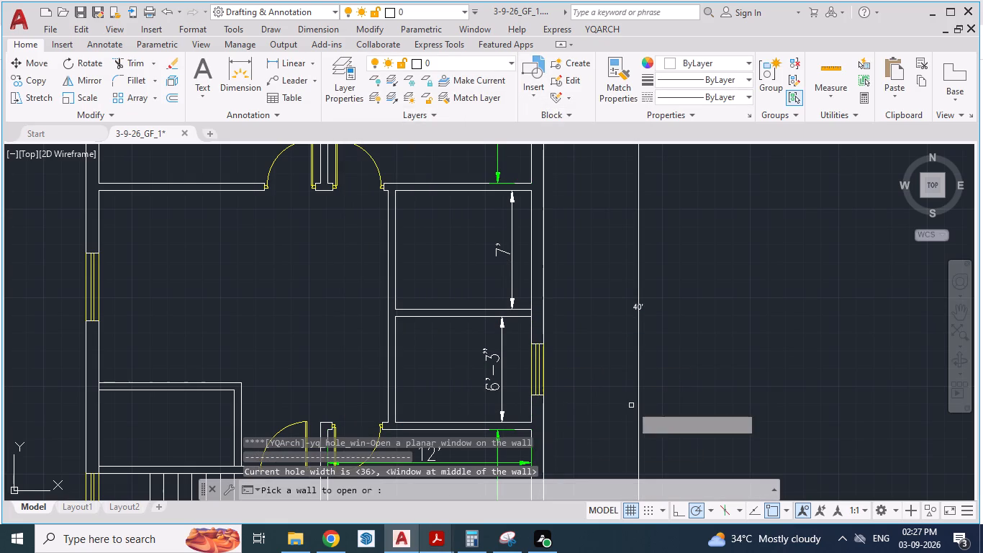
click(530, 256)
Check the reference PDF, set the window hole width to 24, and open a window in the toilet's outer wall.
scroll(668, 291, down, 2)
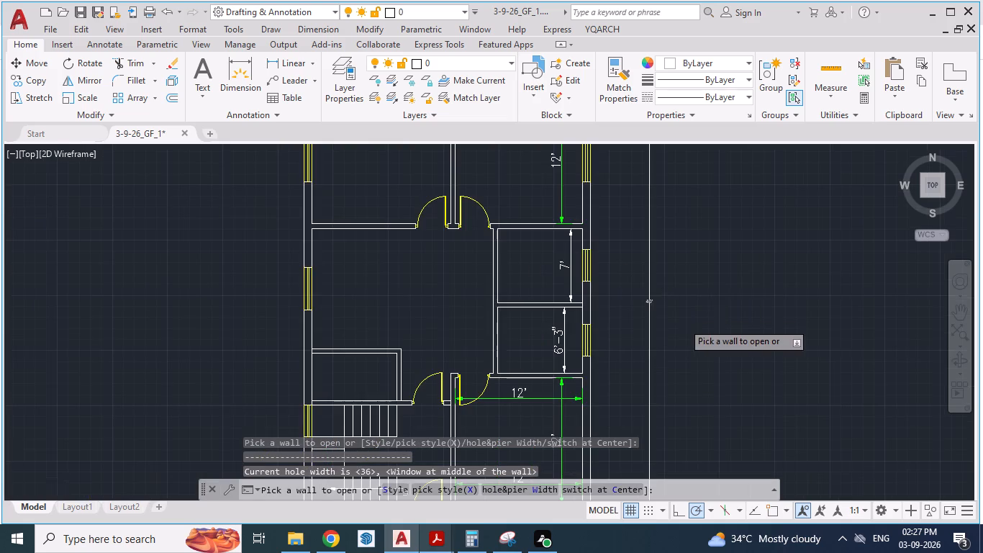
key(alt+Tab)
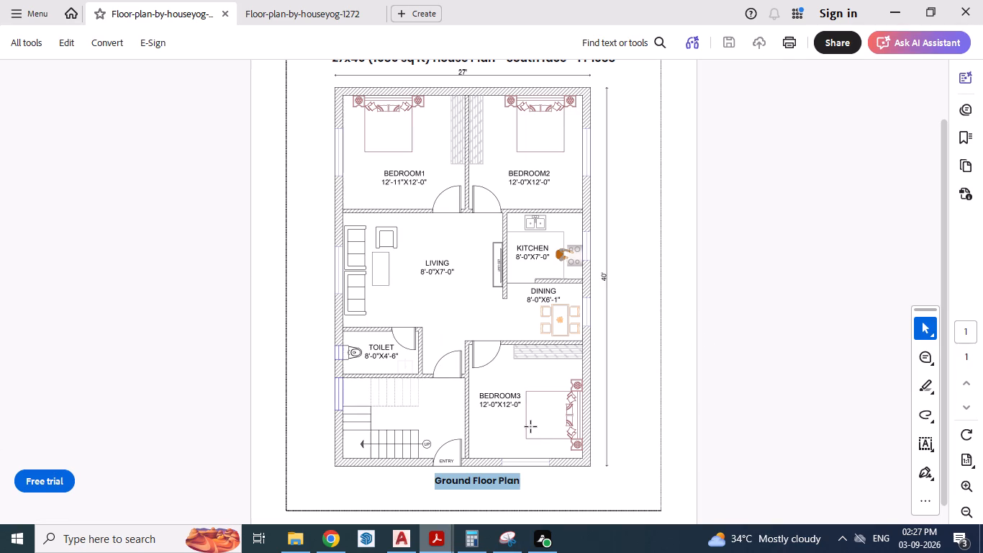
key(alt+Tab)
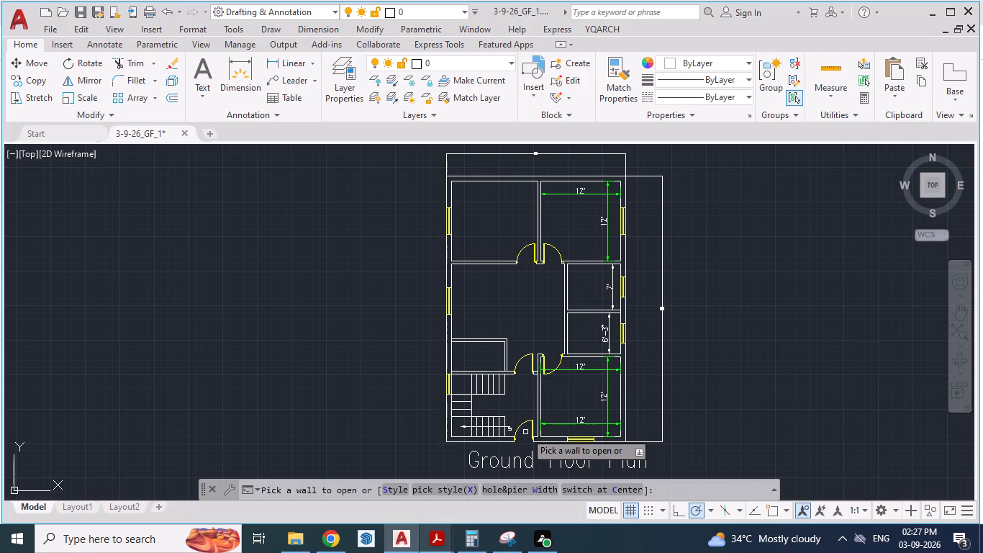
key(alt+Tab)
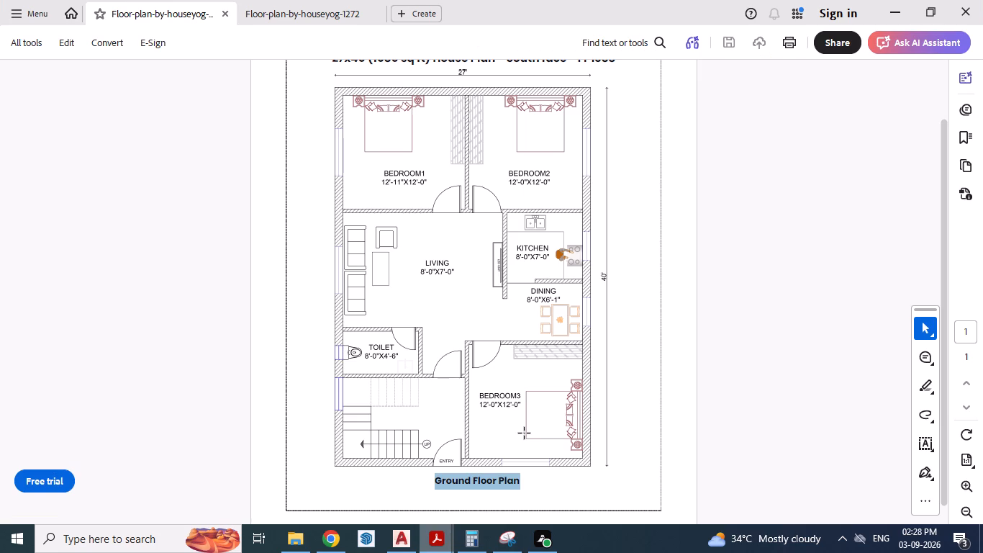
key(alt+Tab)
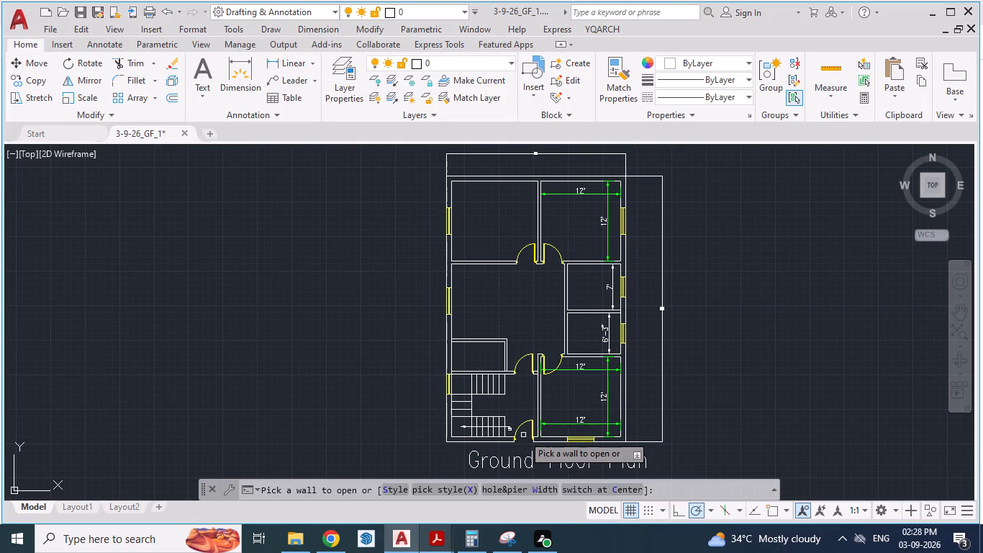
key(alt+Tab)
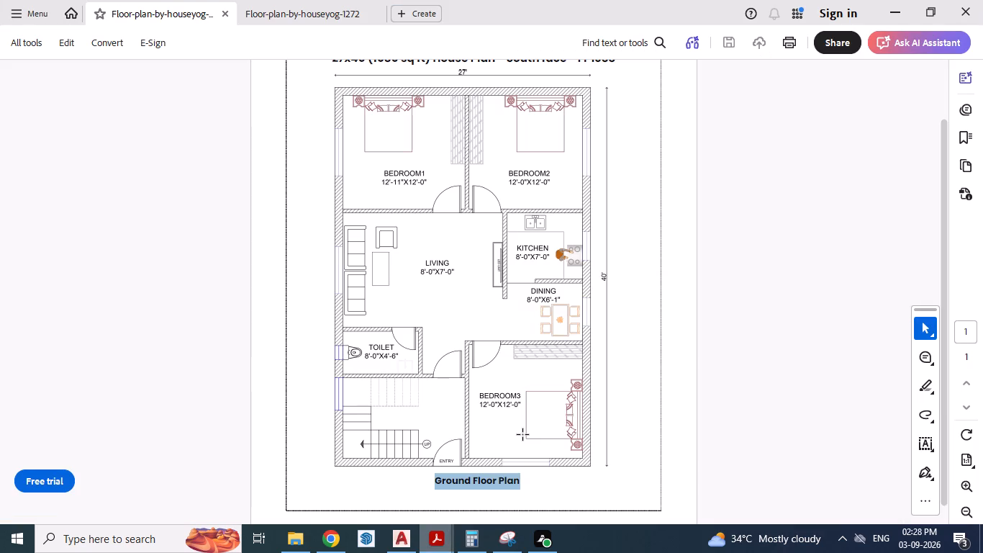
scroll(523, 435, up, 1)
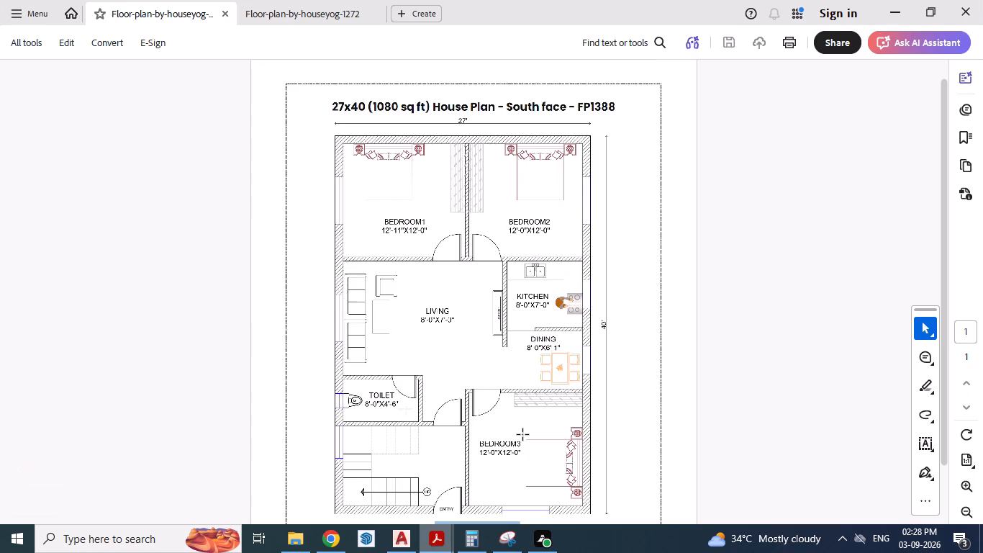
key(alt+Tab)
click(489, 486)
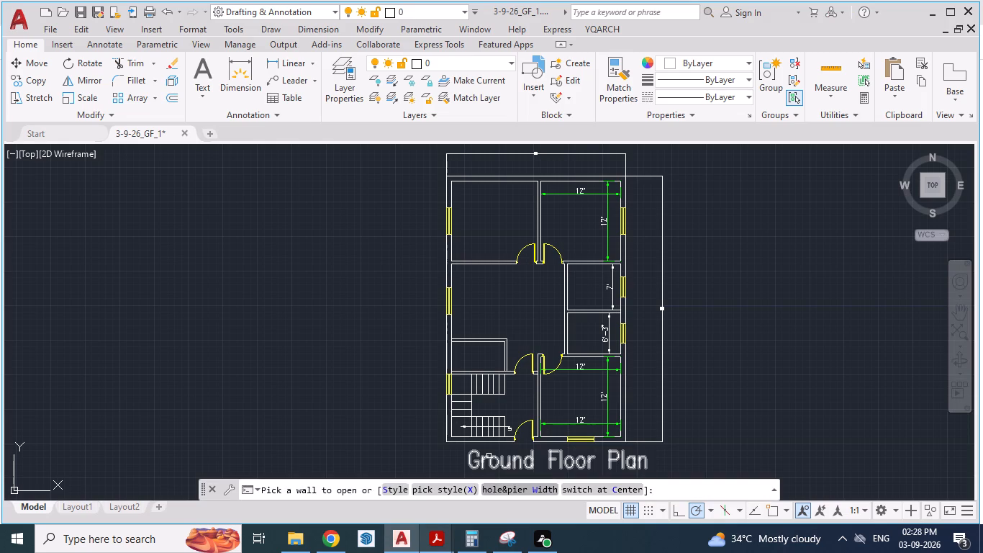
drag(463, 346, 448, 346)
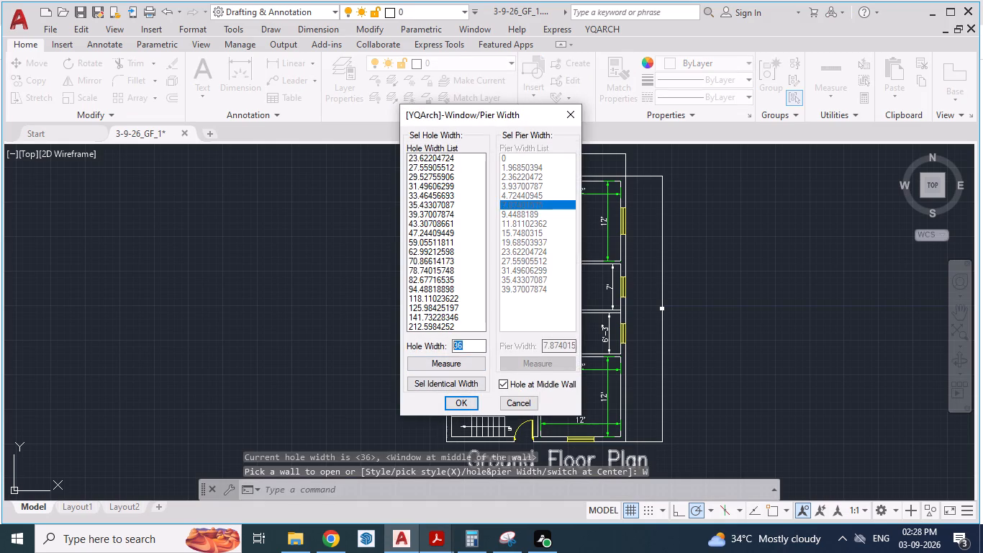
drag(448, 346, 444, 346)
text(24)
click(452, 398)
scroll(431, 355, up, 2)
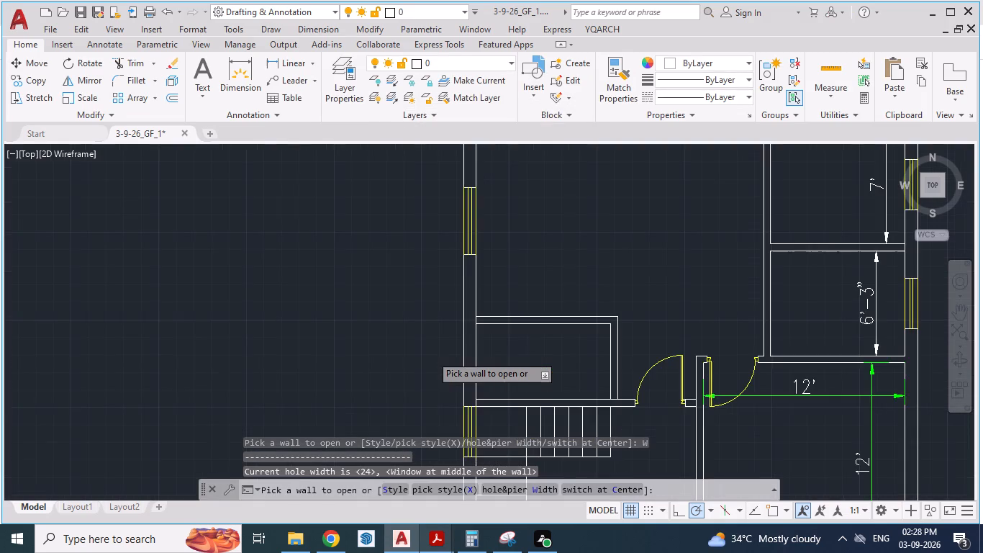
scroll(443, 359, up, 1)
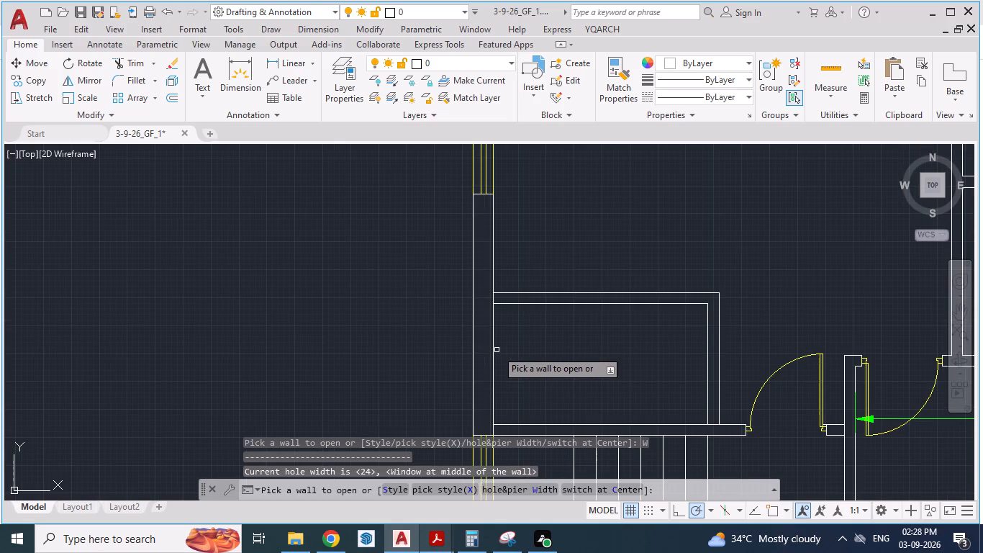
click(494, 349)
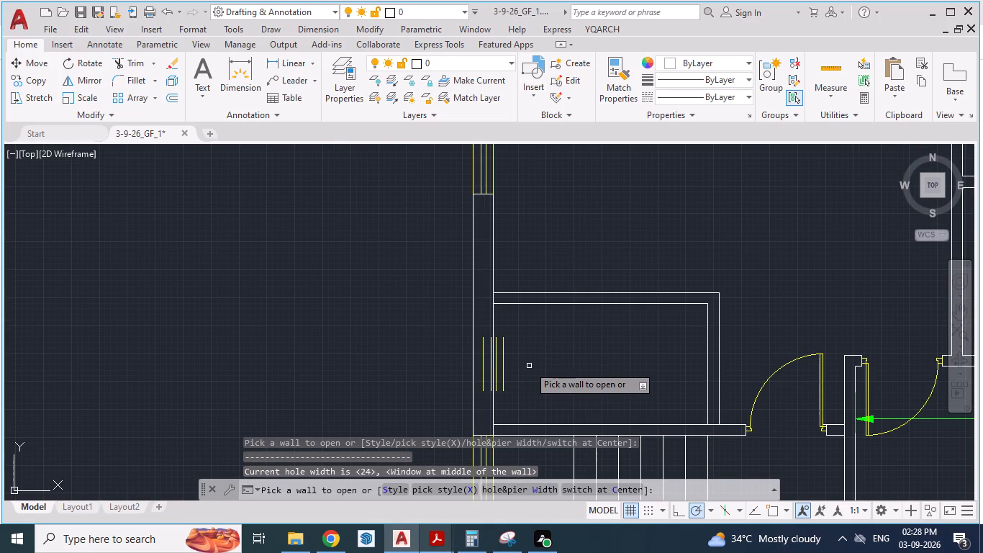
key(Escape)
key(Escape)
Move the toilet window symbol sideways so its outer lines align with the two faces of the outer wall.
click(525, 381)
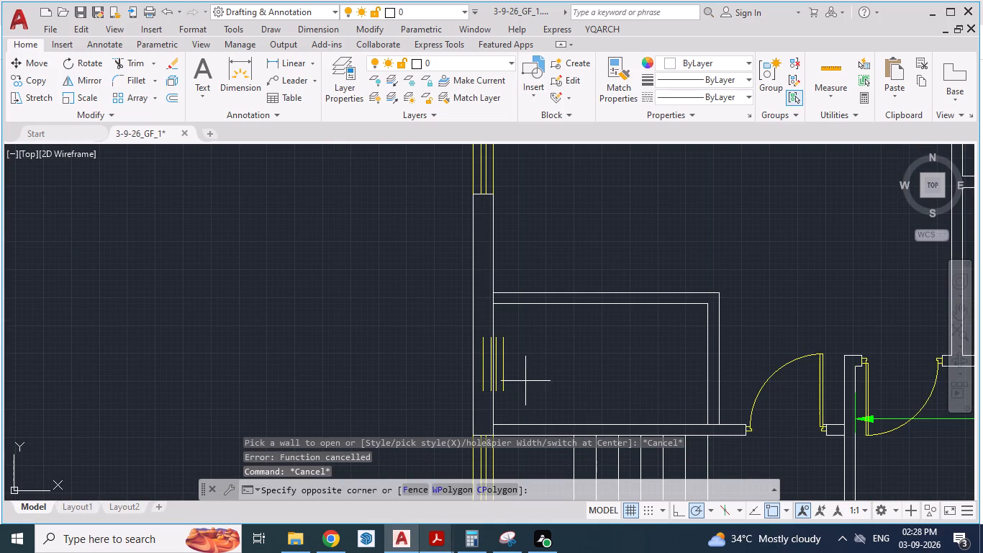
click(484, 364)
scroll(519, 329, up, 2)
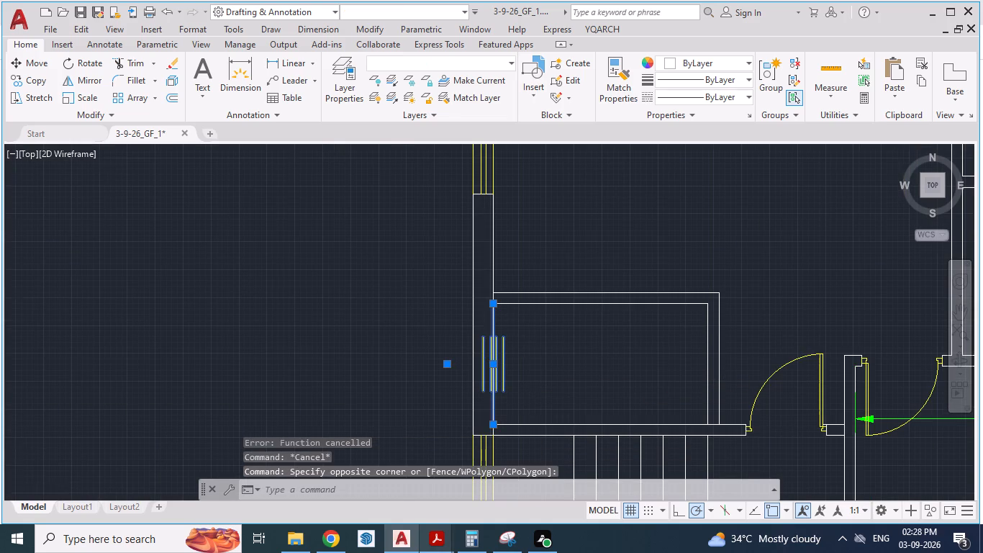
shift+click(514, 327)
shift+click(361, 328)
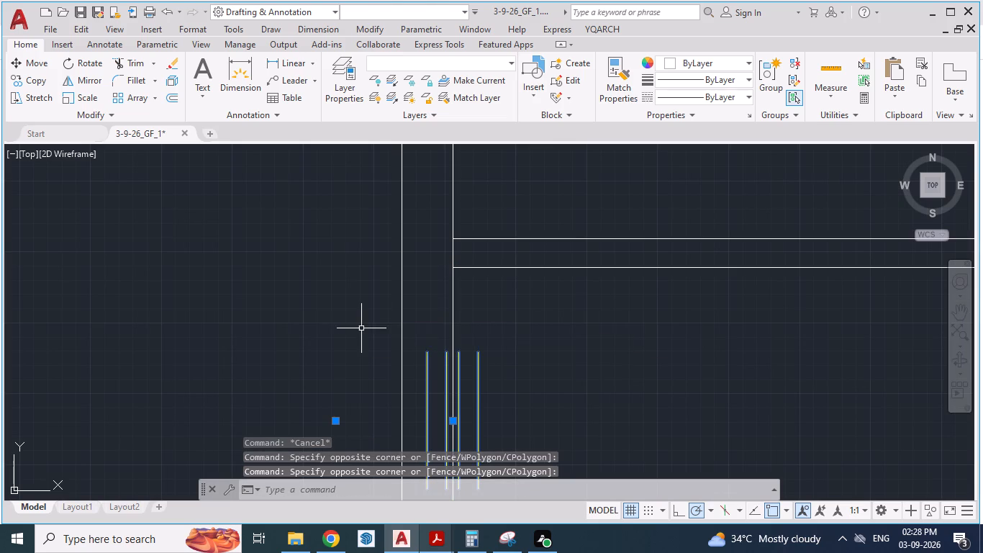
key(m)
key(Return)
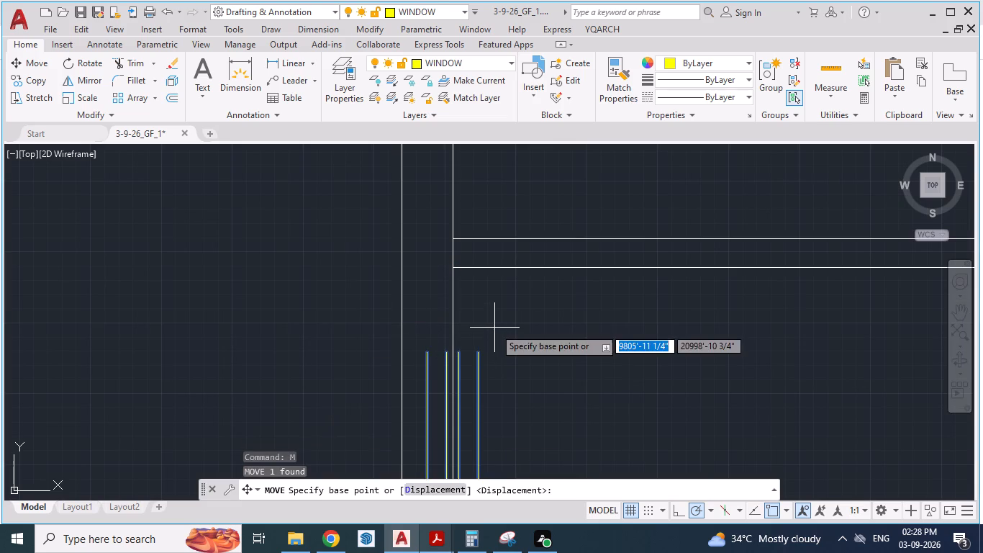
drag(420, 349, 416, 349)
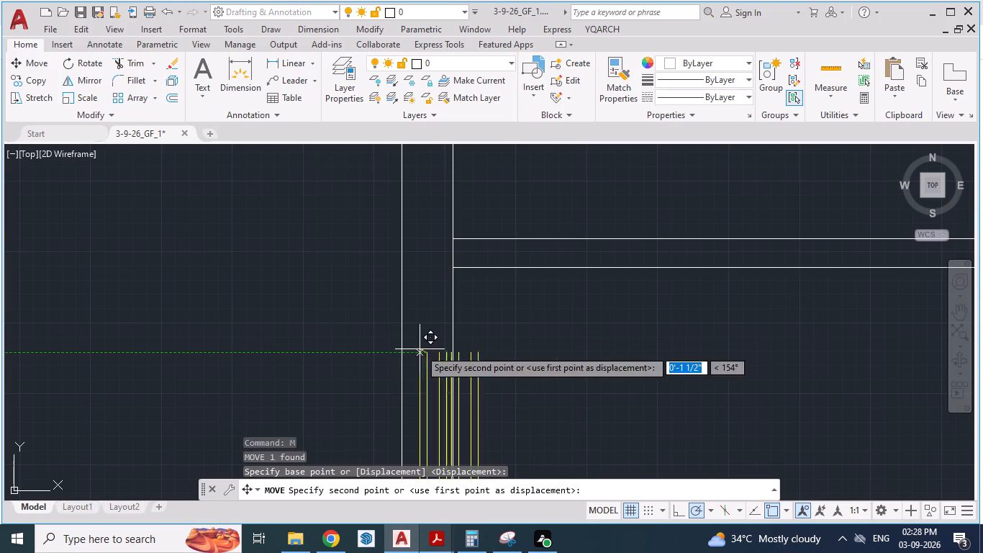
drag(416, 349, 399, 350)
click(399, 350)
Draw a closing line across the full thickness of the outer wall at each end of the toilet window.
scroll(421, 311, down, 2)
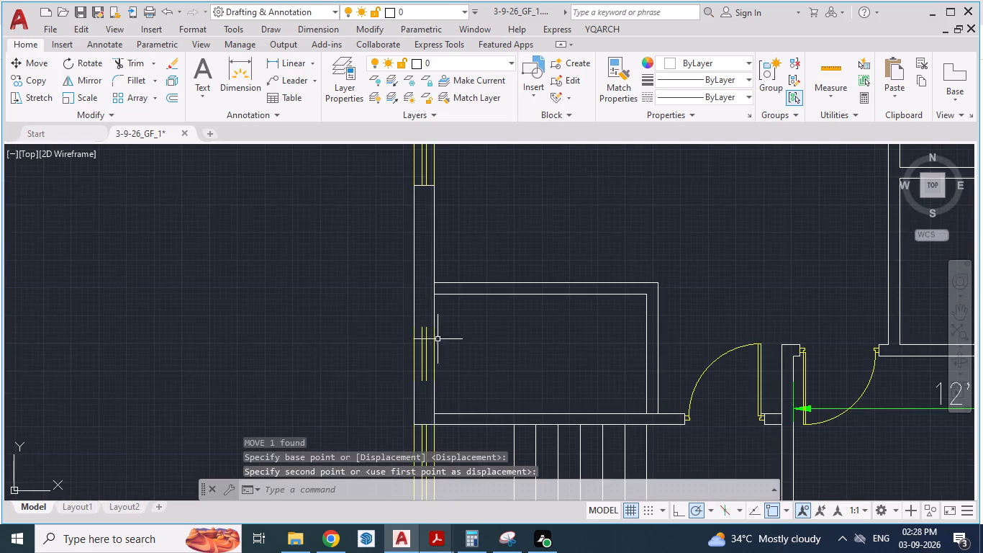
scroll(440, 373, up, 1)
key(l)
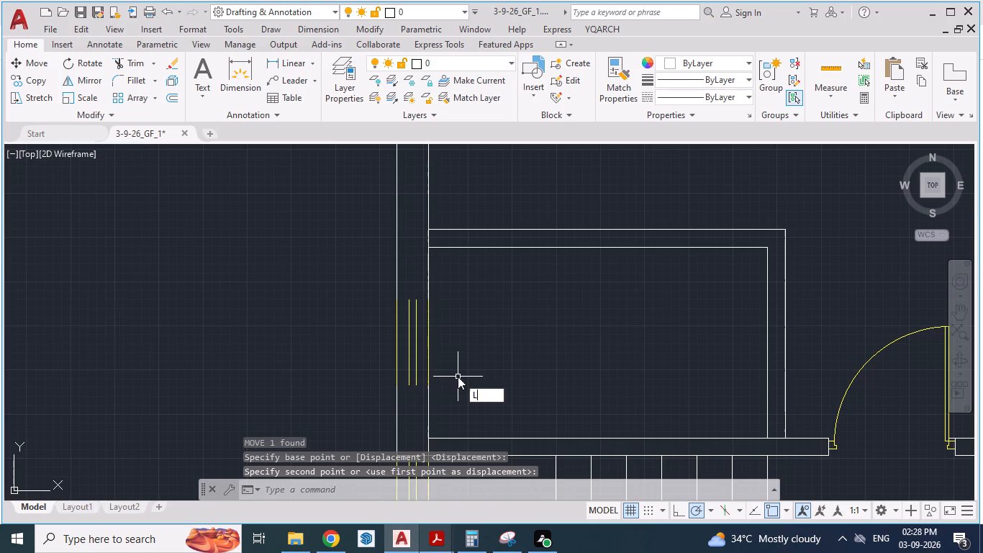
key(Return)
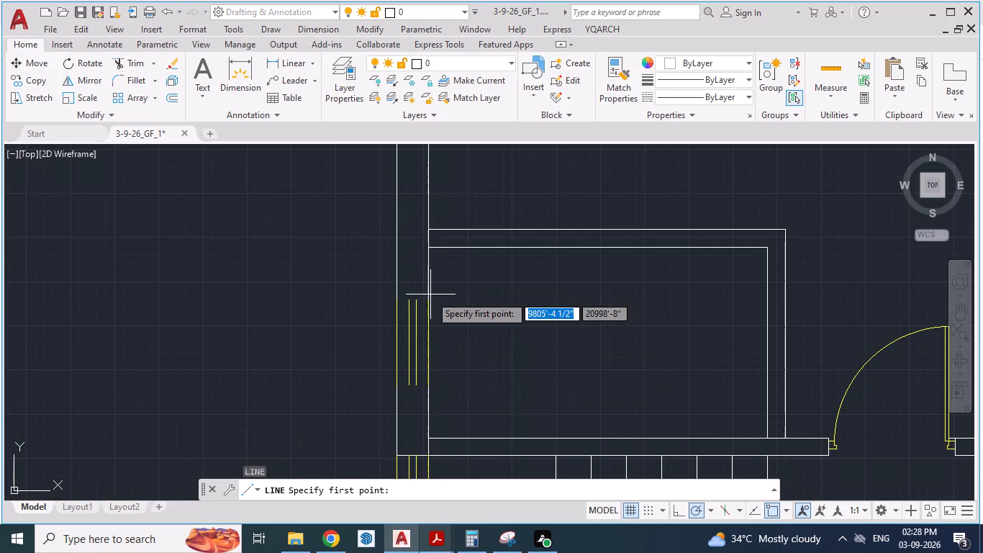
click(430, 300)
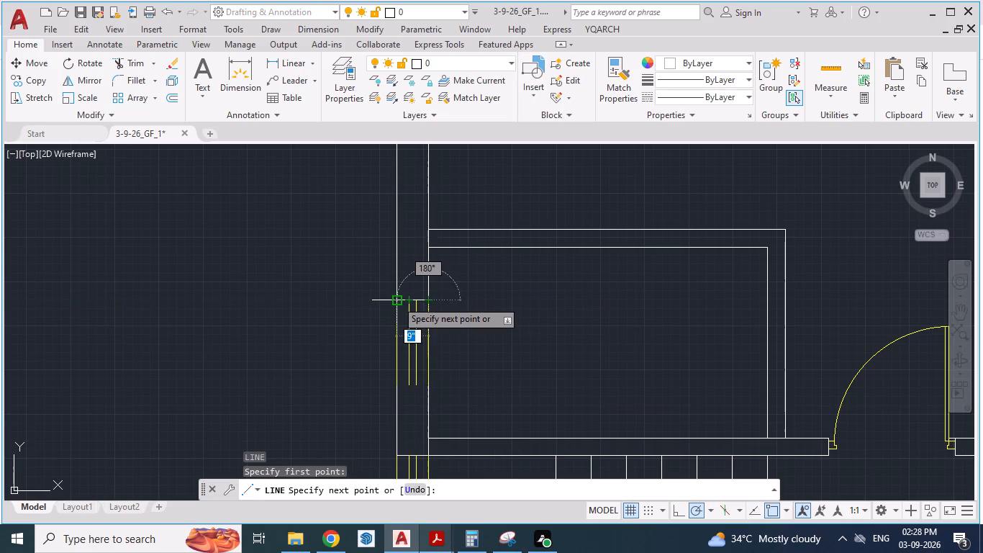
click(397, 300)
key(Return)
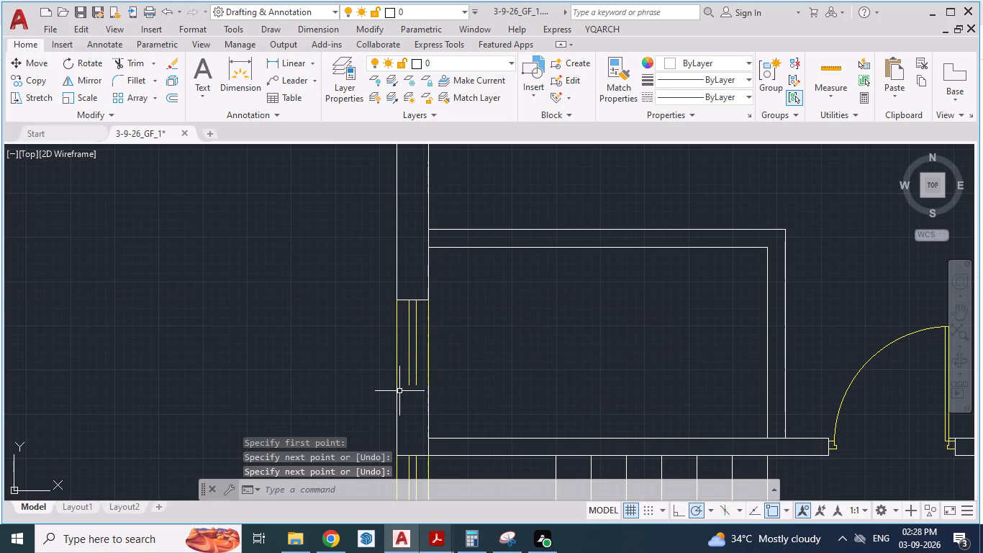
key(l)
key(Return)
click(391, 386)
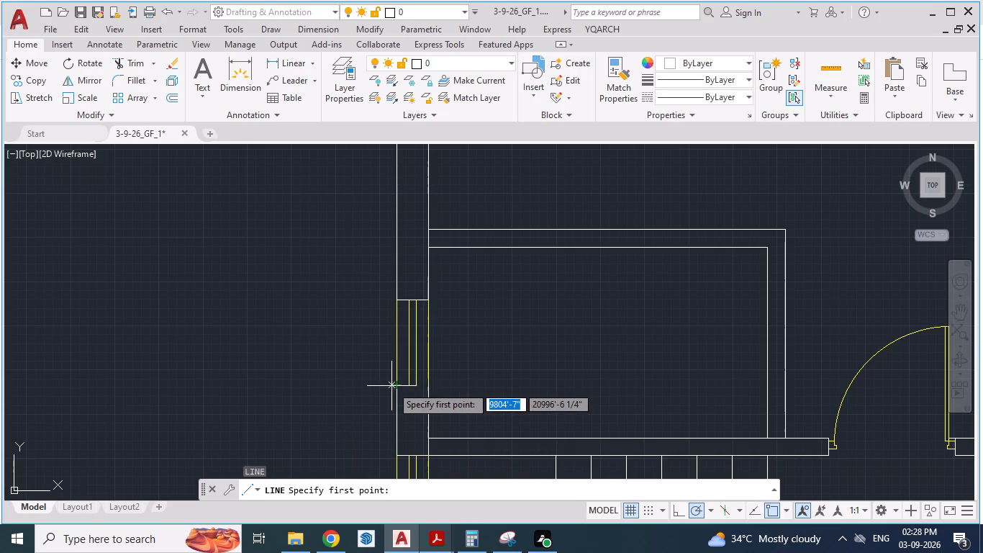
click(426, 385)
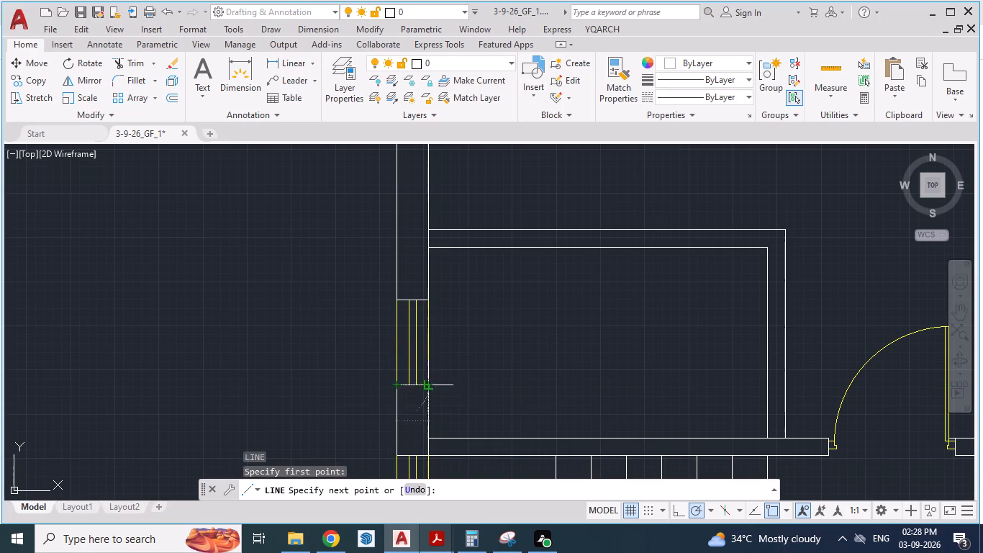
key(Return)
Check the reference PDF and place a 30-wide YQArch door on the toilet's upper wall near the inner corner, swinging into the toilet.
scroll(363, 395, down, 3)
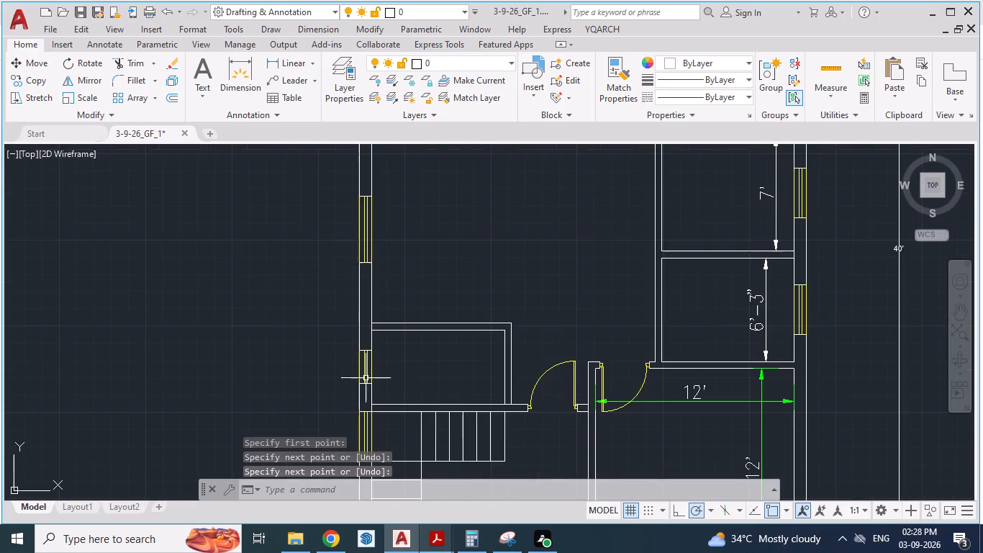
scroll(456, 397, down, 1)
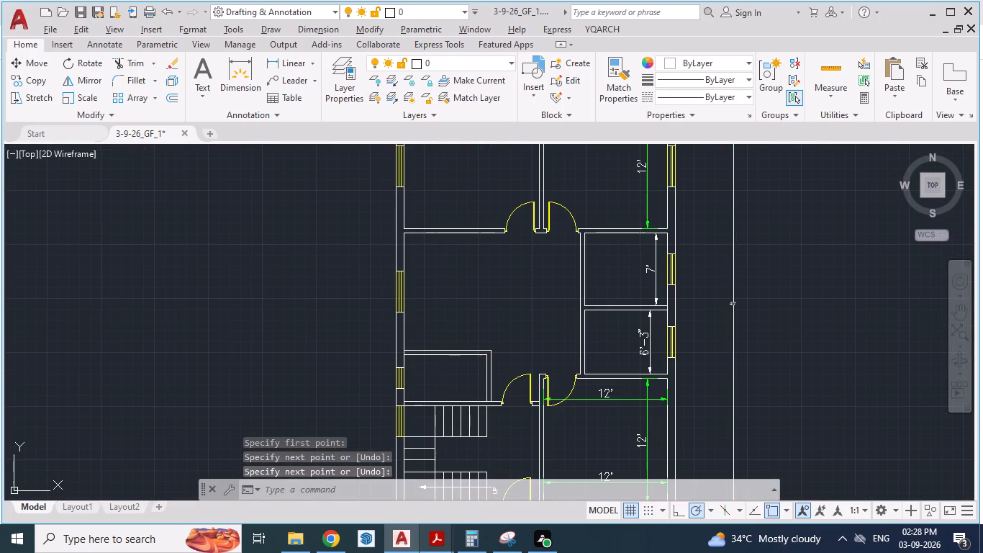
key(alt+Tab)
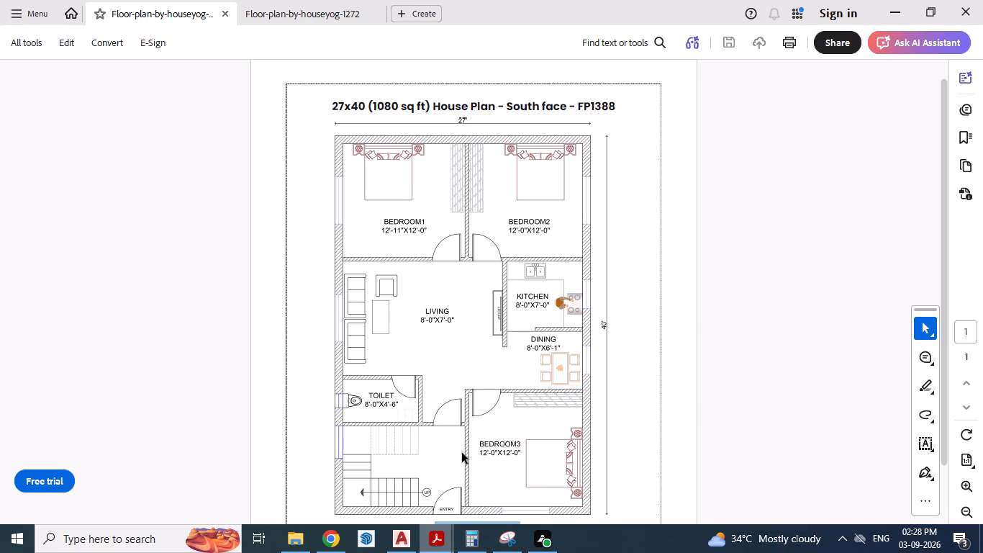
key(alt+Tab)
key(alt+Tab)
key(alt+Tab)
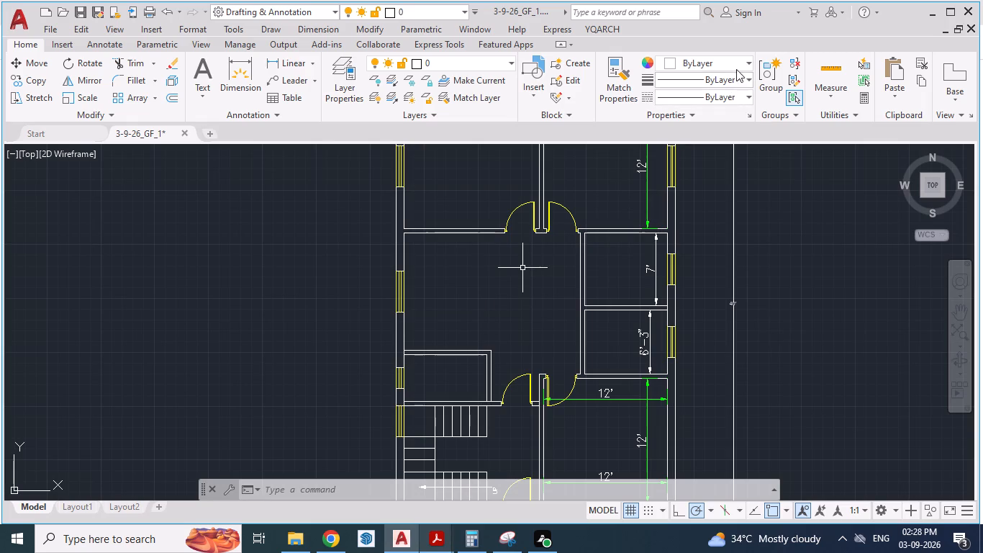
click(591, 22)
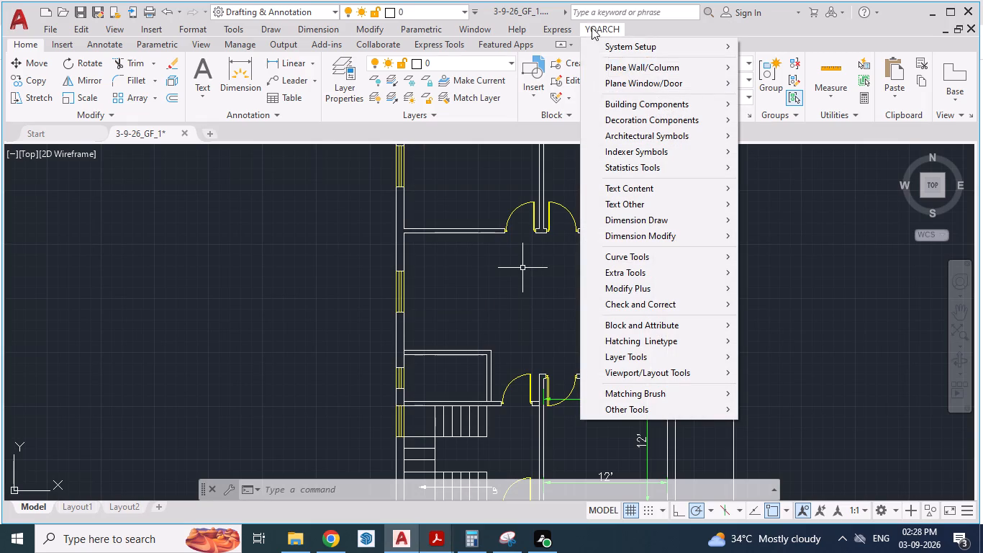
click(771, 84)
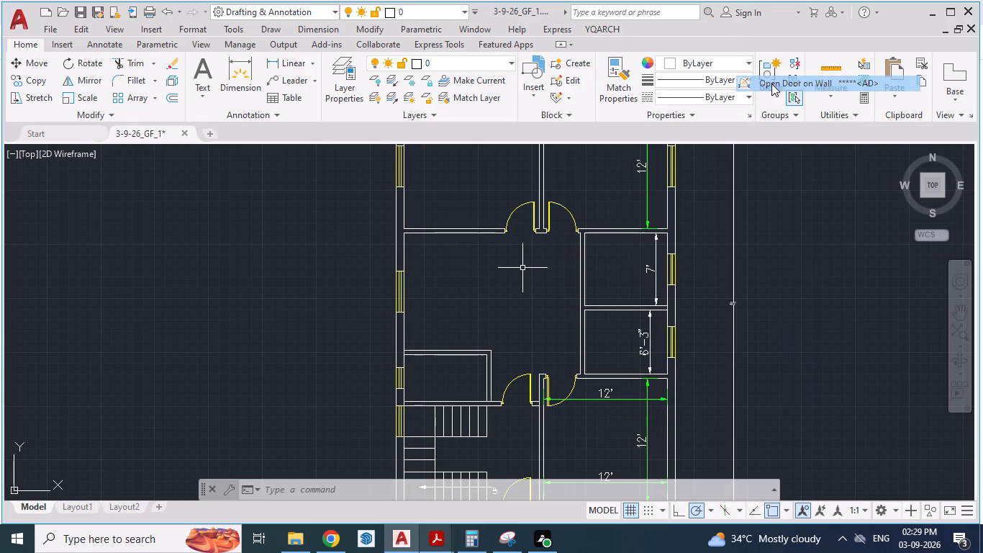
click(508, 493)
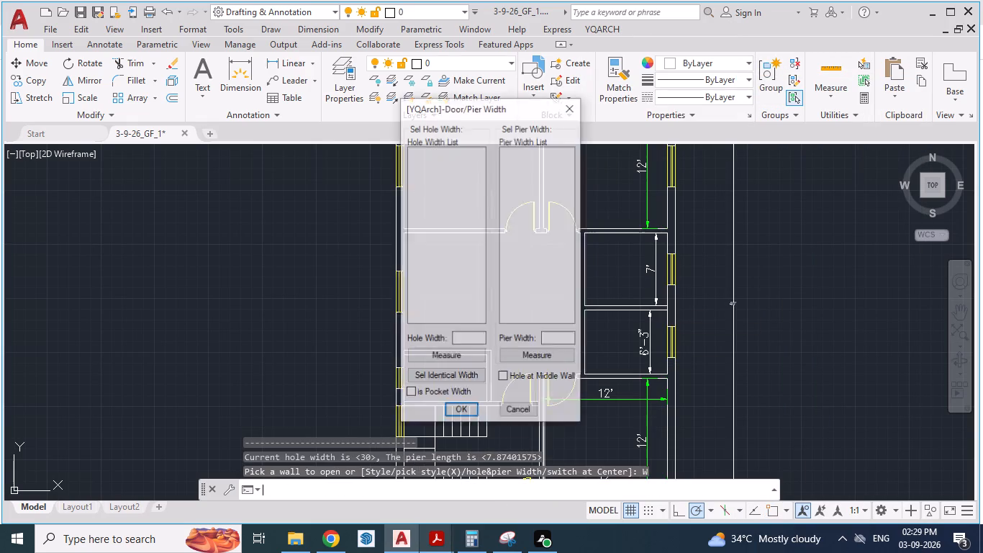
drag(471, 340, 444, 336)
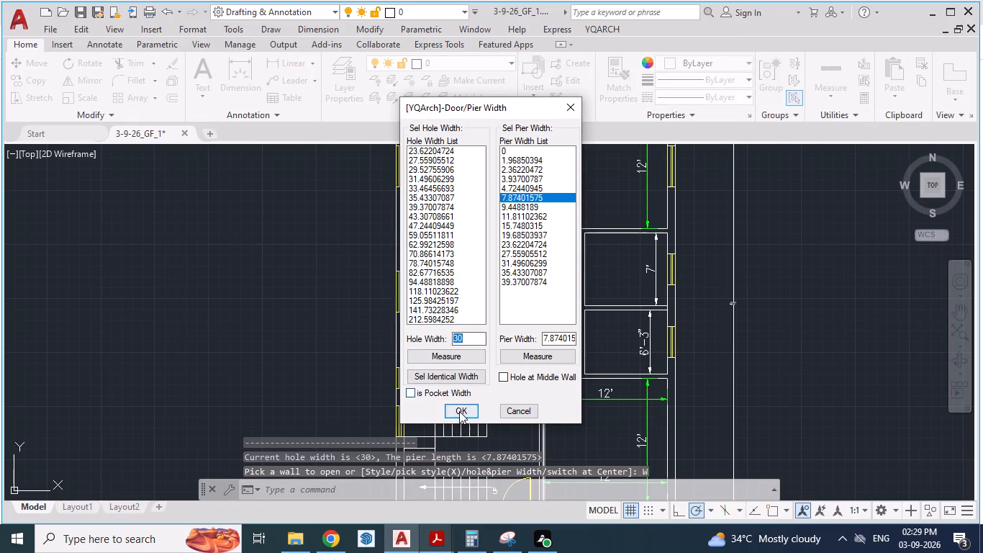
click(459, 411)
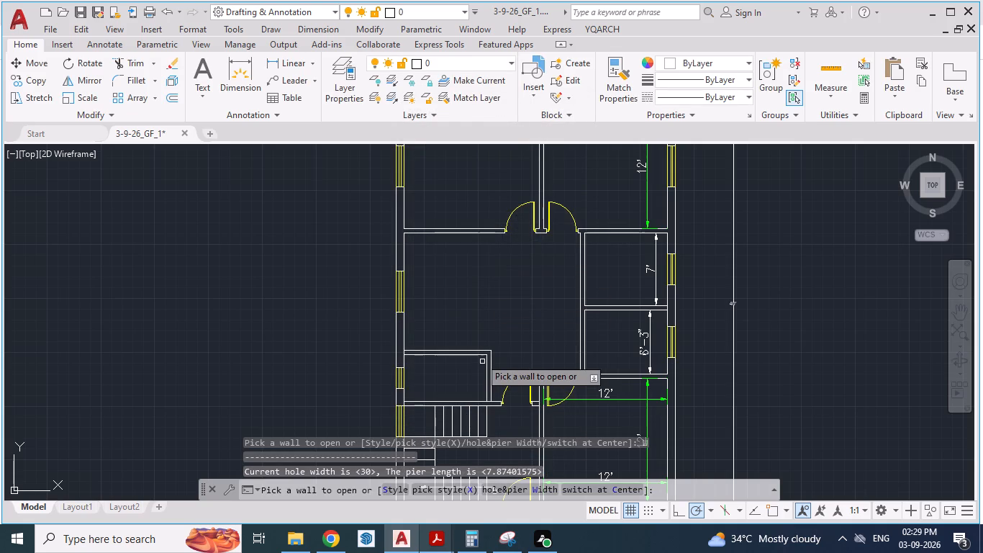
scroll(466, 355, up, 3)
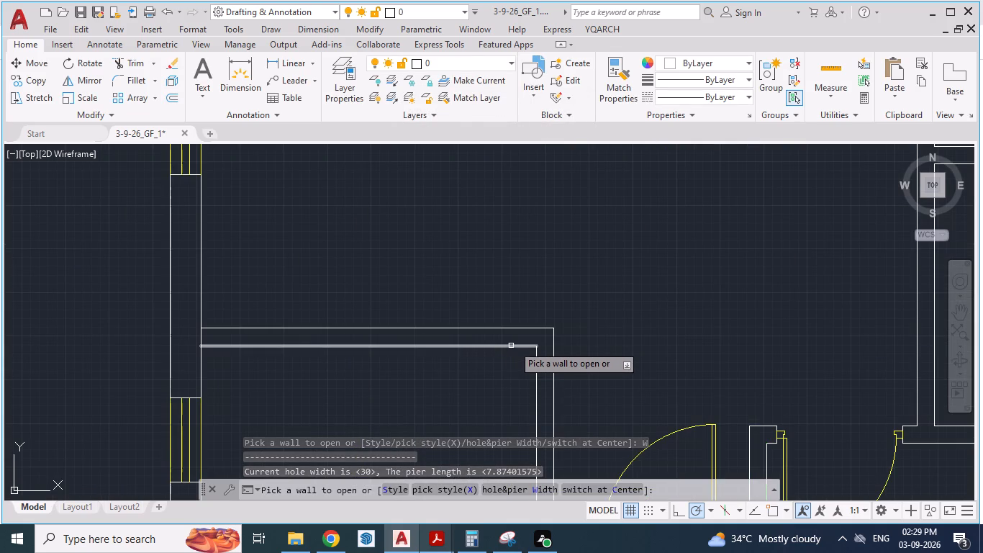
click(514, 345)
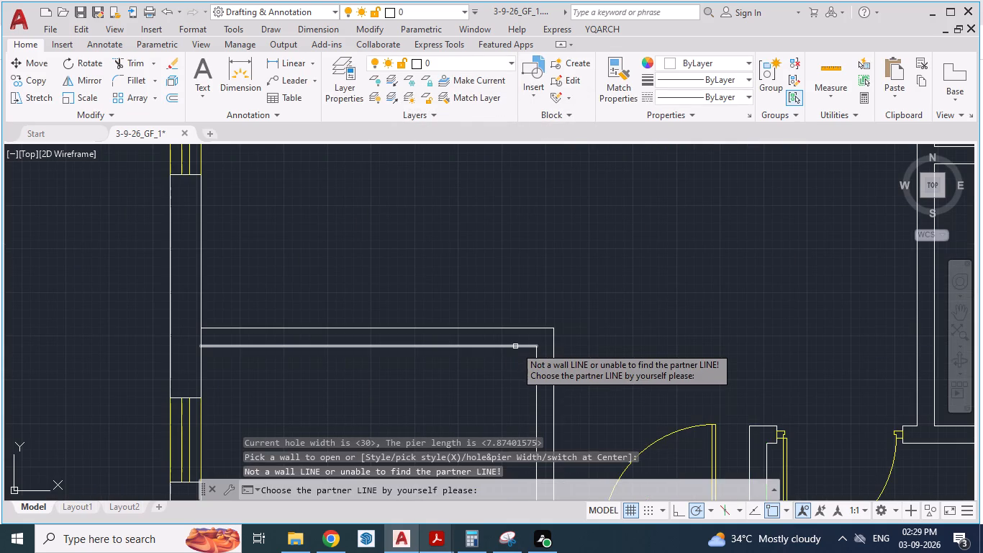
click(510, 345)
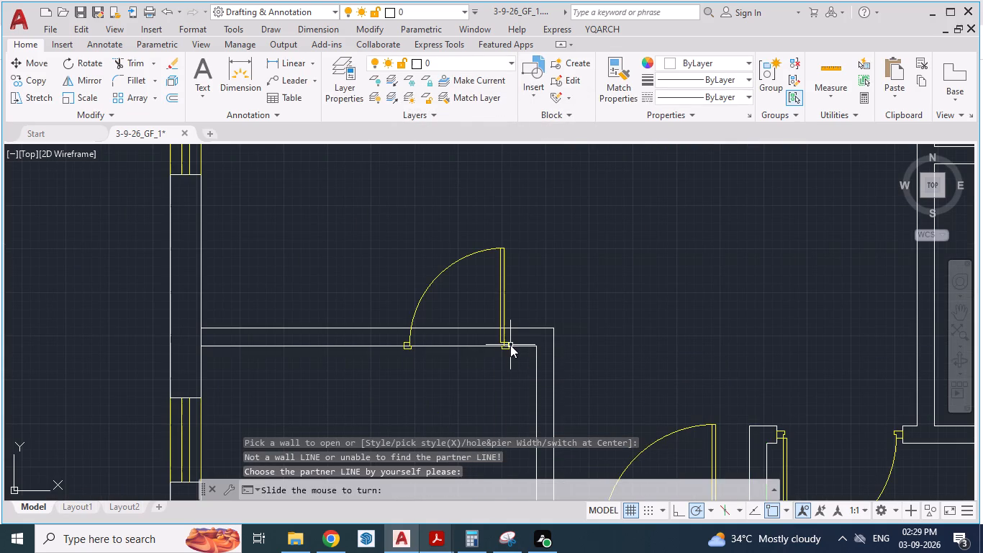
click(512, 366)
scroll(532, 273, down, 2)
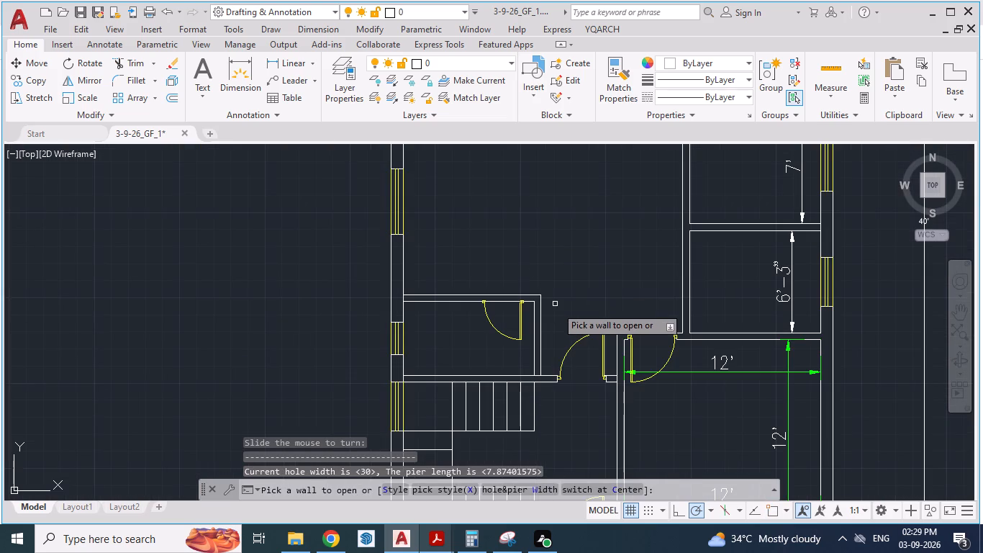
Recheck the reference PDF and move the toilet door a short distance along its wall towards the room's inner corner.
key(alt+Tab)
key(alt+Tab)
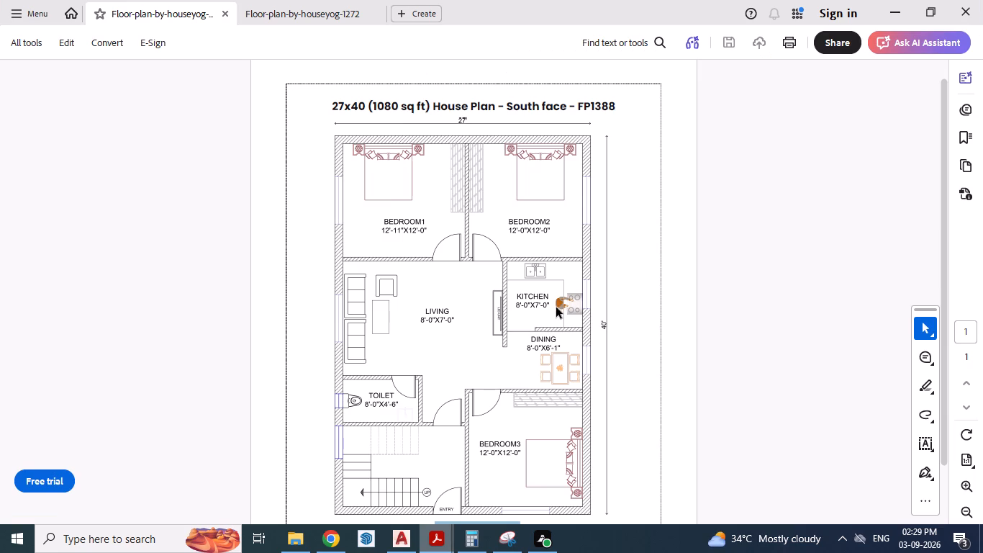
scroll(503, 323, up, 2)
key(Escape)
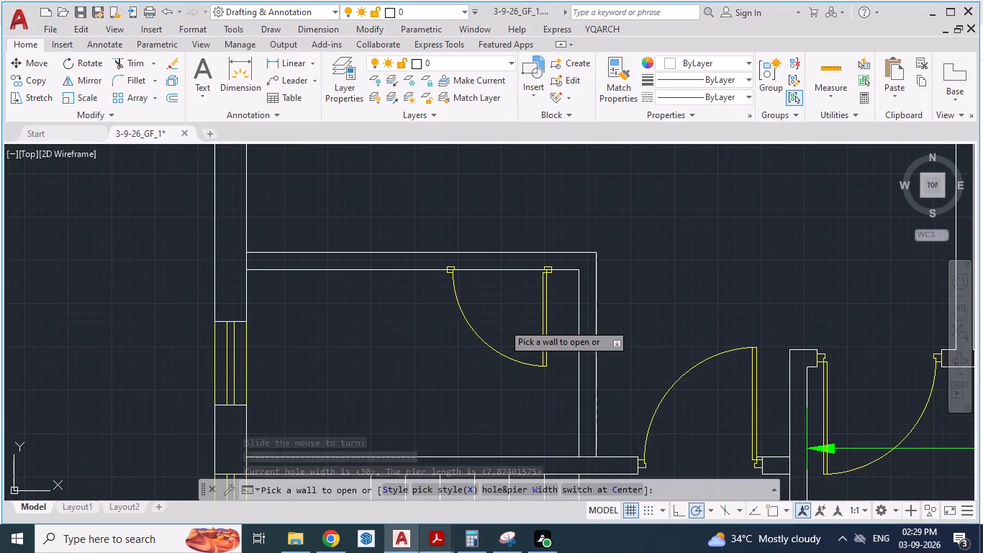
key(Escape)
click(452, 276)
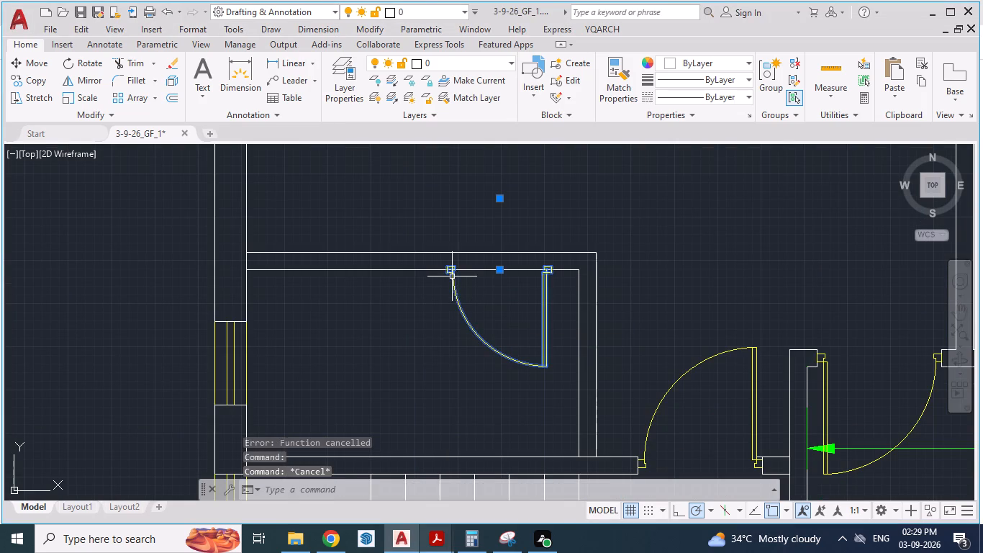
key(m)
key(Return)
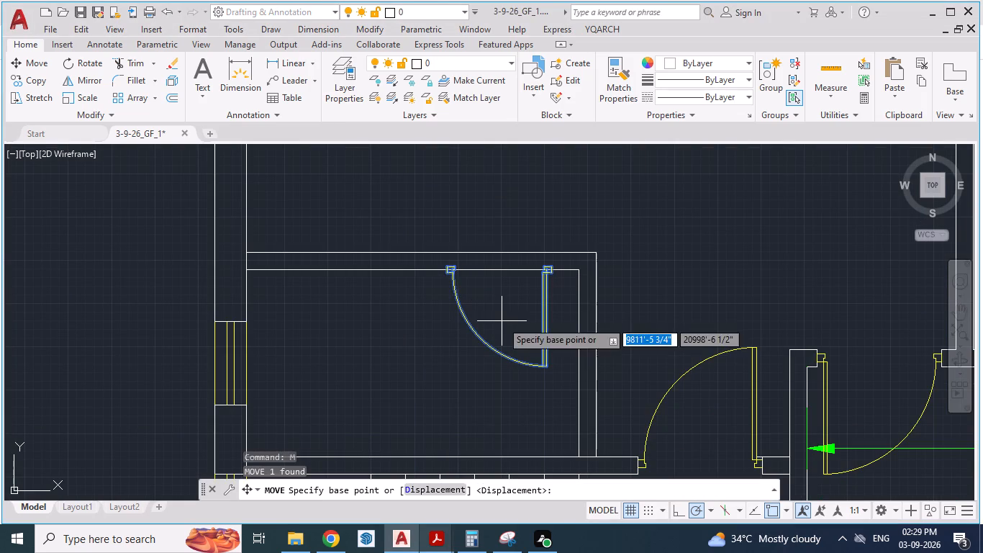
scroll(493, 279, up, 2)
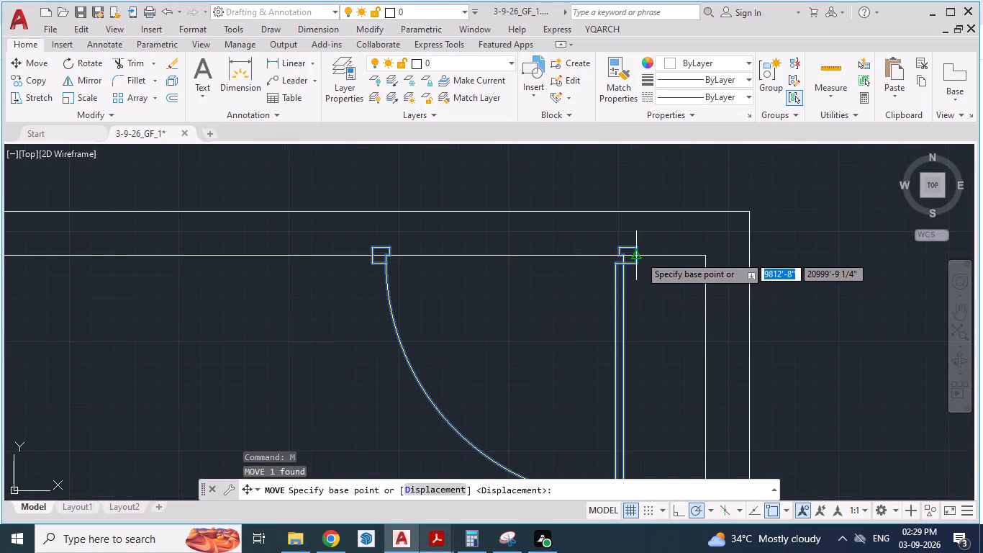
drag(640, 256, 664, 251)
click(664, 251)
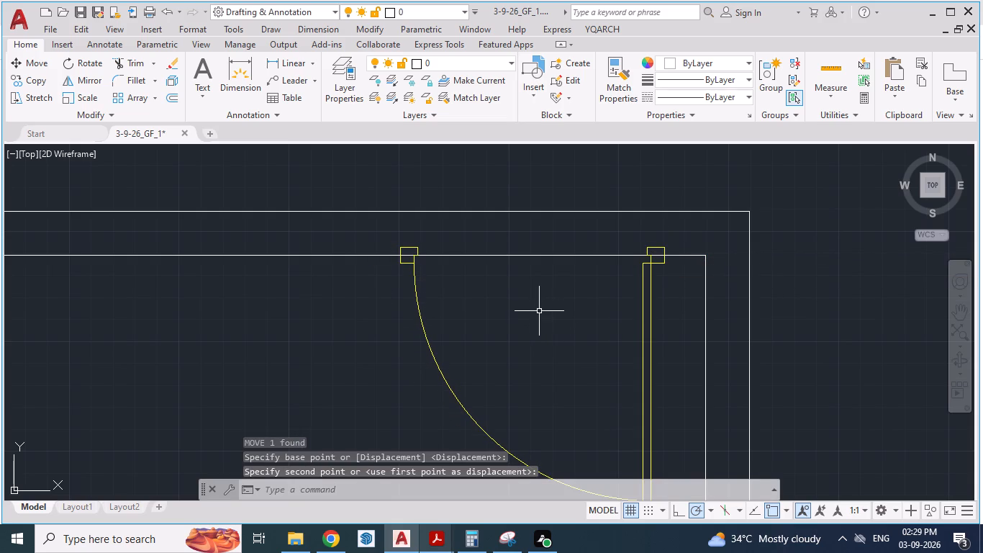
key(Escape)
key(Escape)
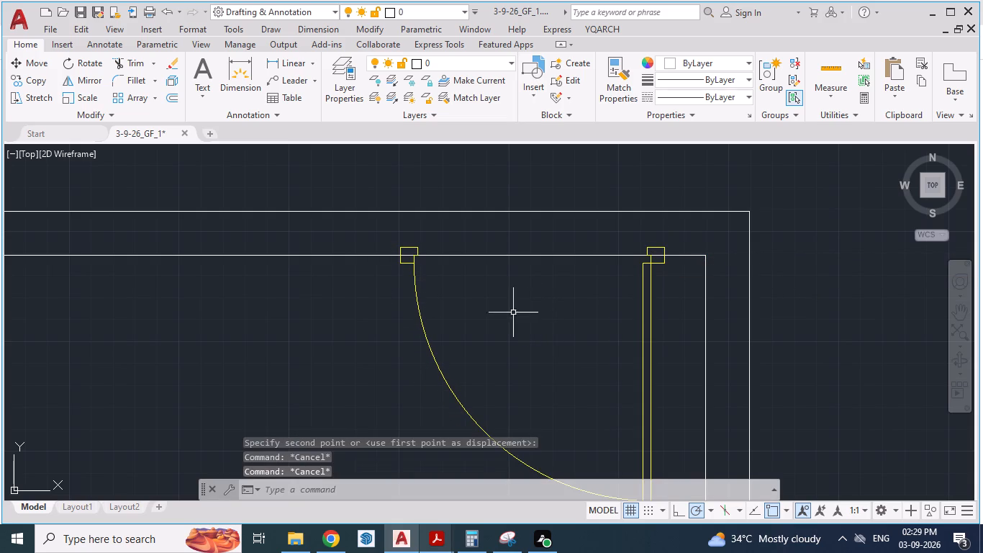
scroll(497, 298, down, 2)
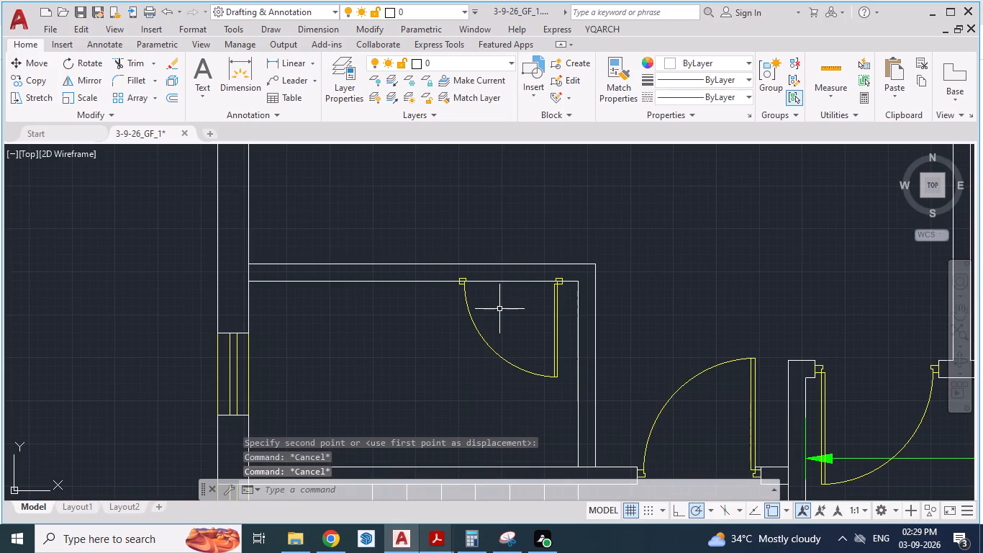
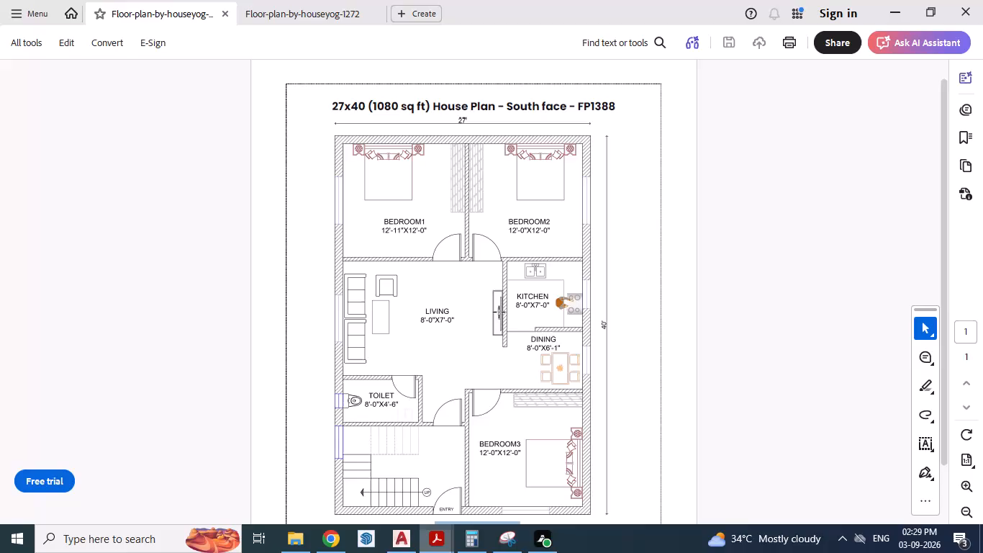
Recheck the reference PDF and draw a closing line across the full wall thickness at each side of the toilet door.
key(alt+Tab)
scroll(488, 247, down, 2)
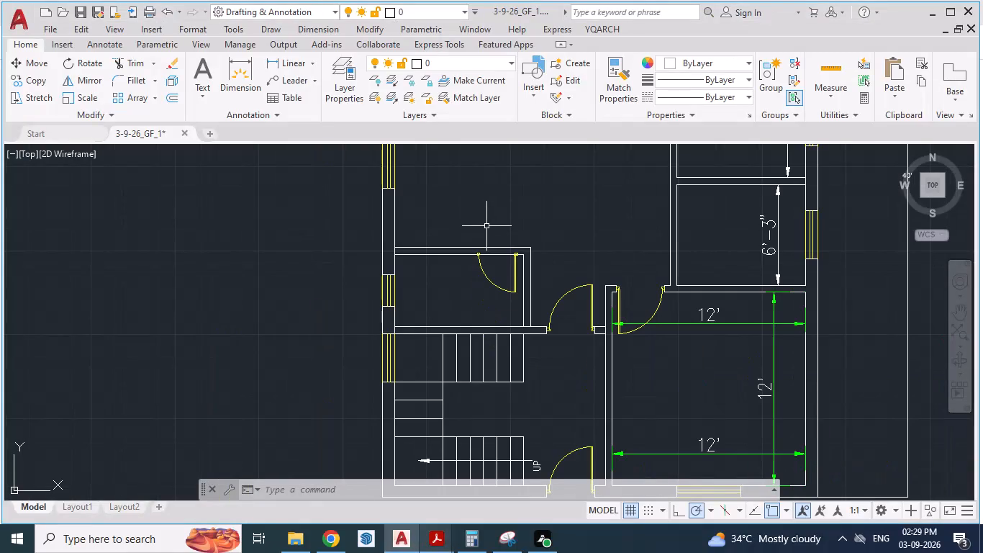
scroll(486, 226, down, 1)
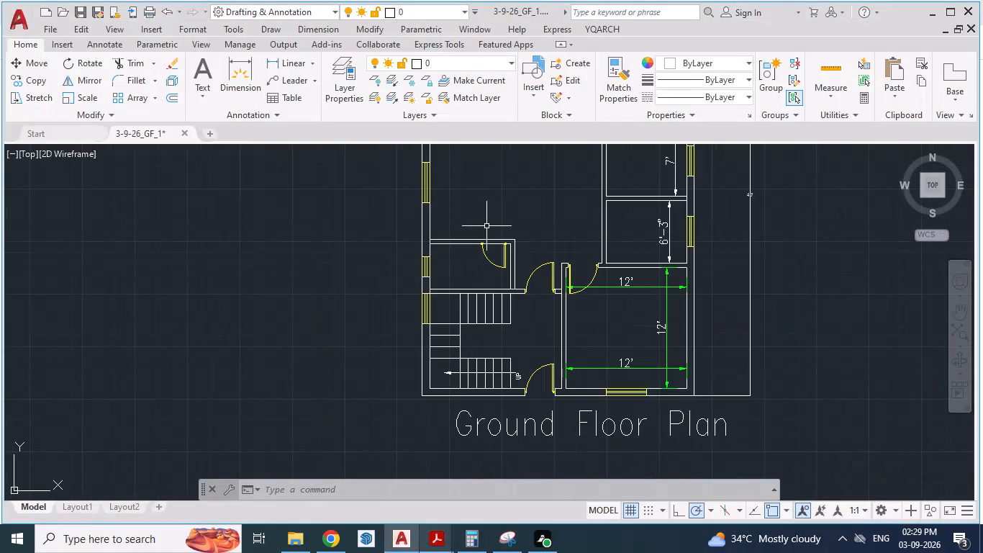
key(alt+Tab)
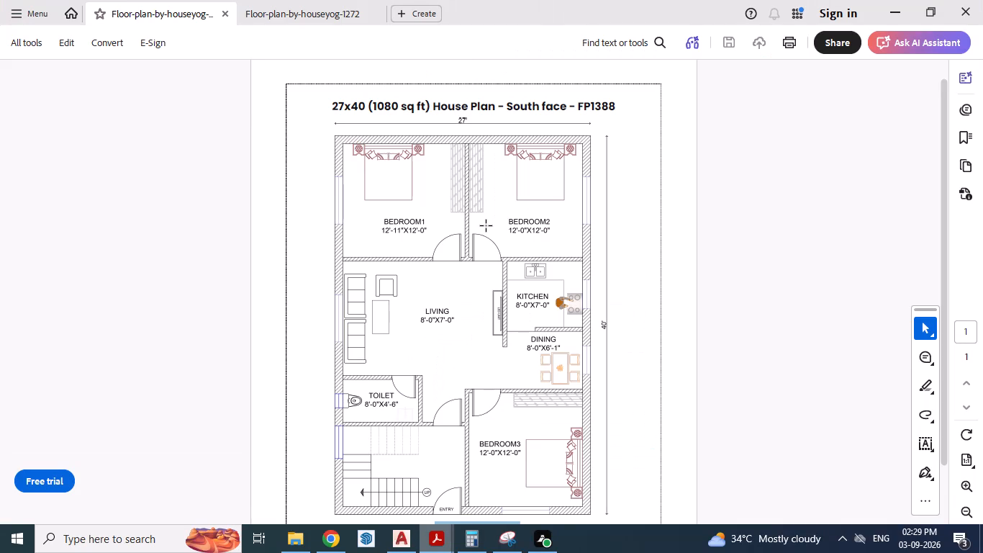
key(alt+Tab)
scroll(508, 333, down, 1)
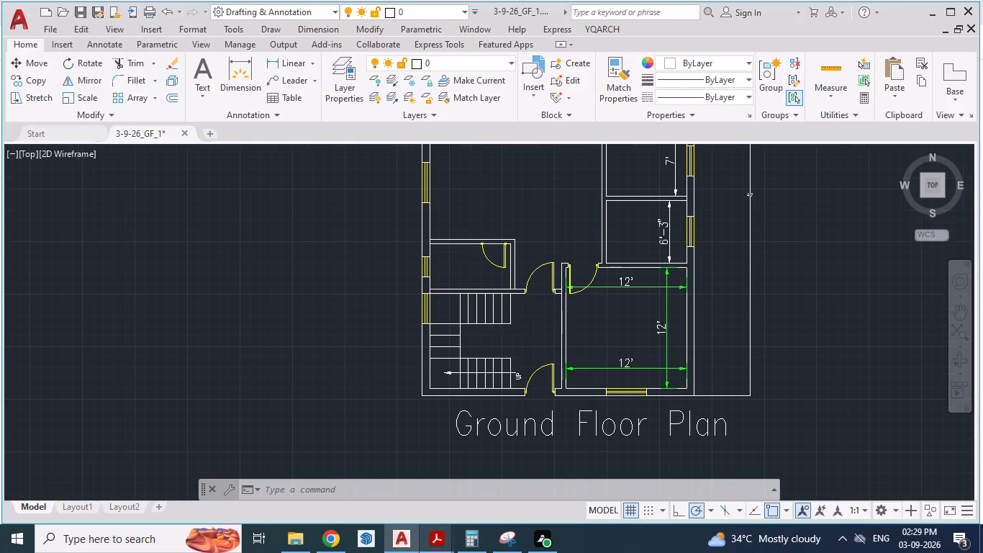
scroll(507, 273, up, 4)
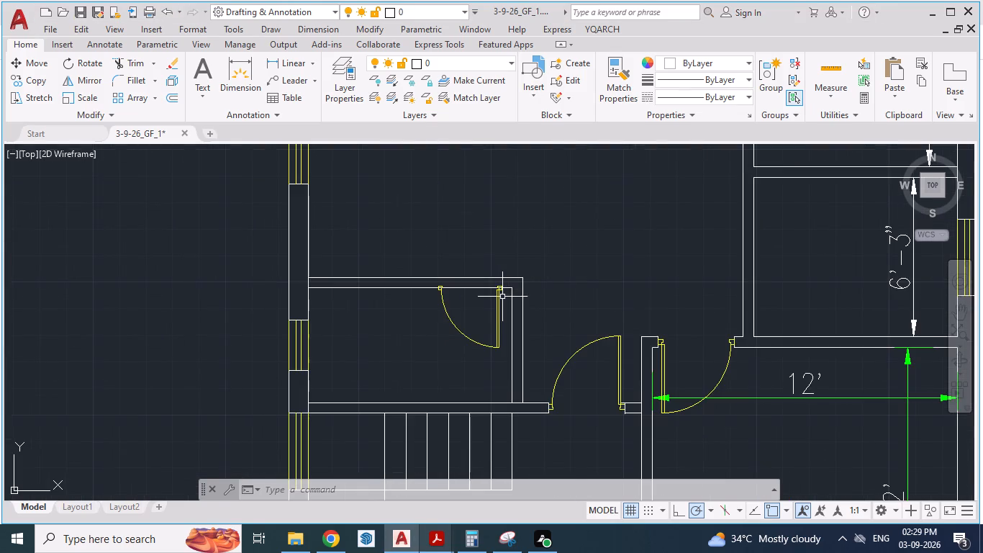
key(l)
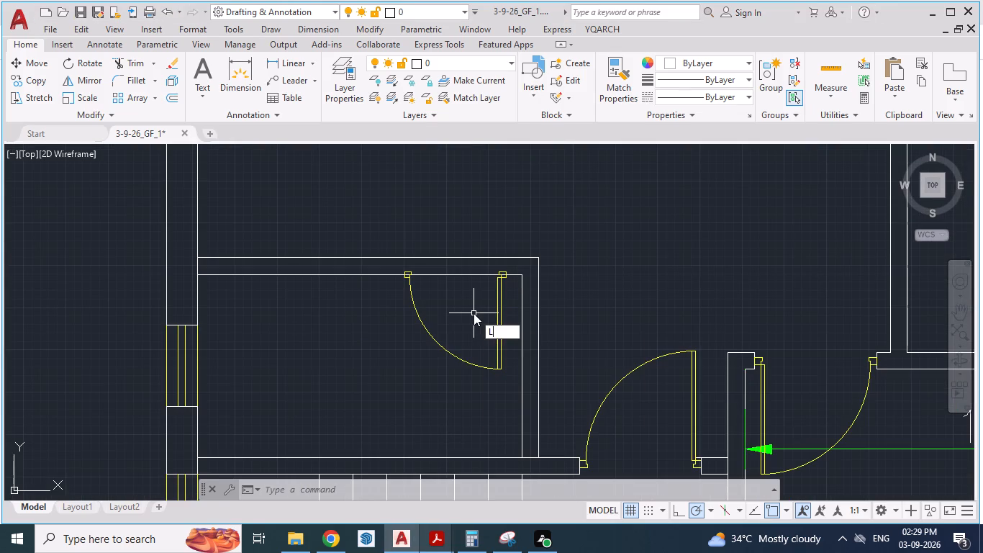
key(Return)
scroll(380, 283, up, 1)
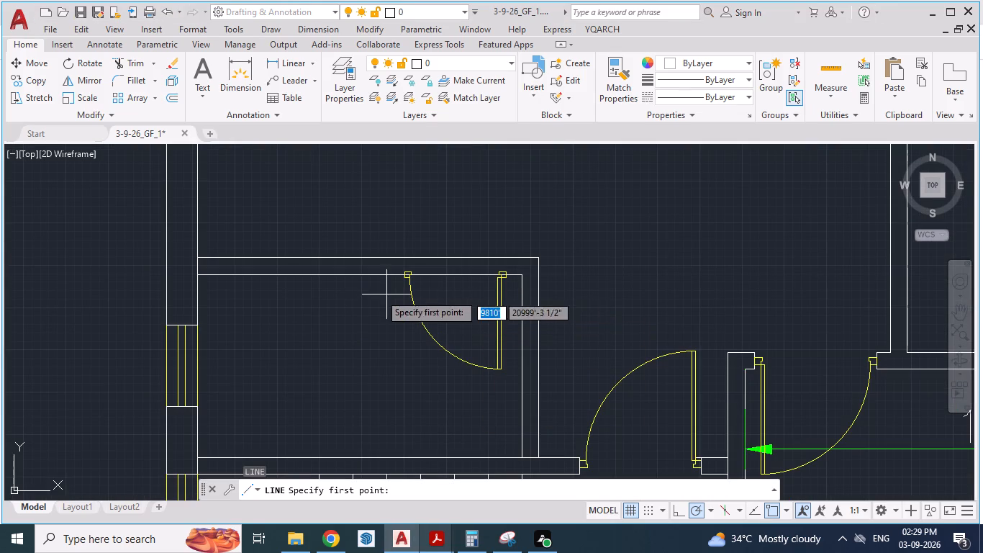
scroll(380, 292, up, 1)
scroll(446, 261, up, 2)
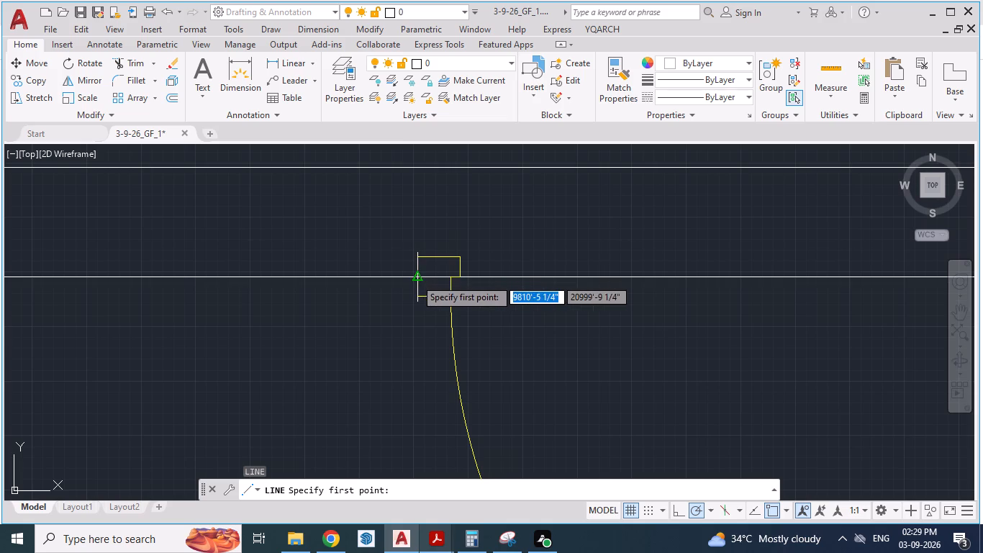
click(415, 279)
click(413, 166)
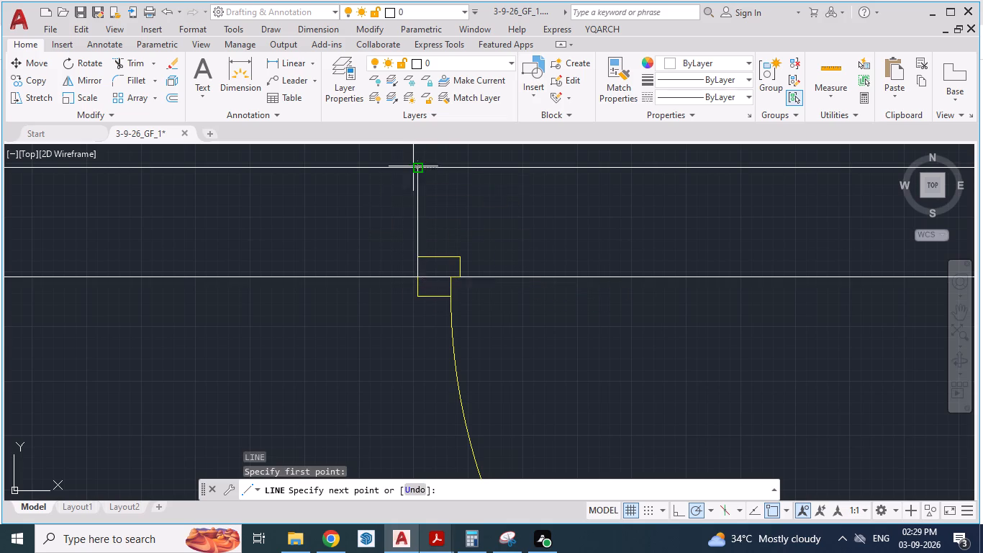
key(Return)
scroll(318, 286, down, 3)
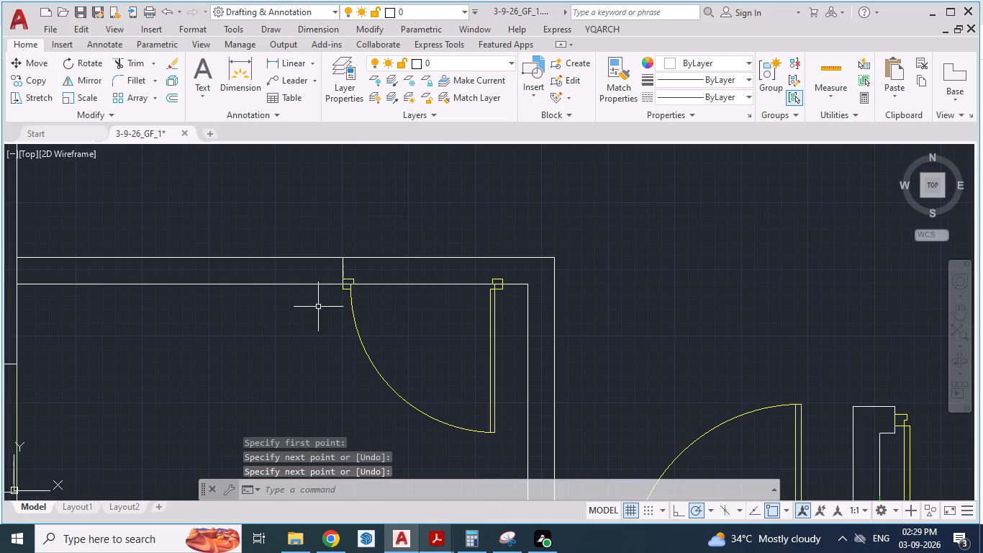
key(space)
scroll(540, 267, up, 2)
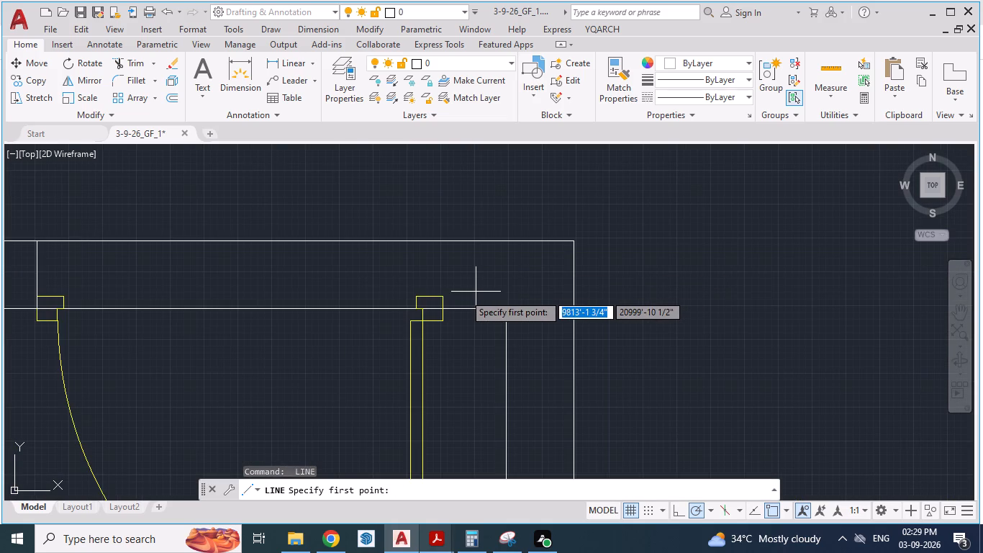
click(444, 307)
click(441, 240)
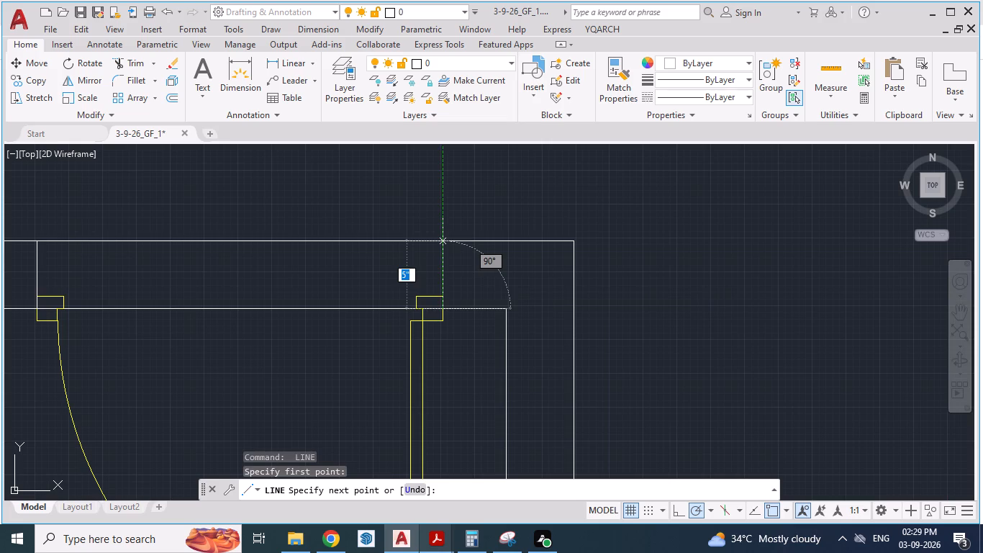
key(Return)
scroll(415, 271, down, 1)
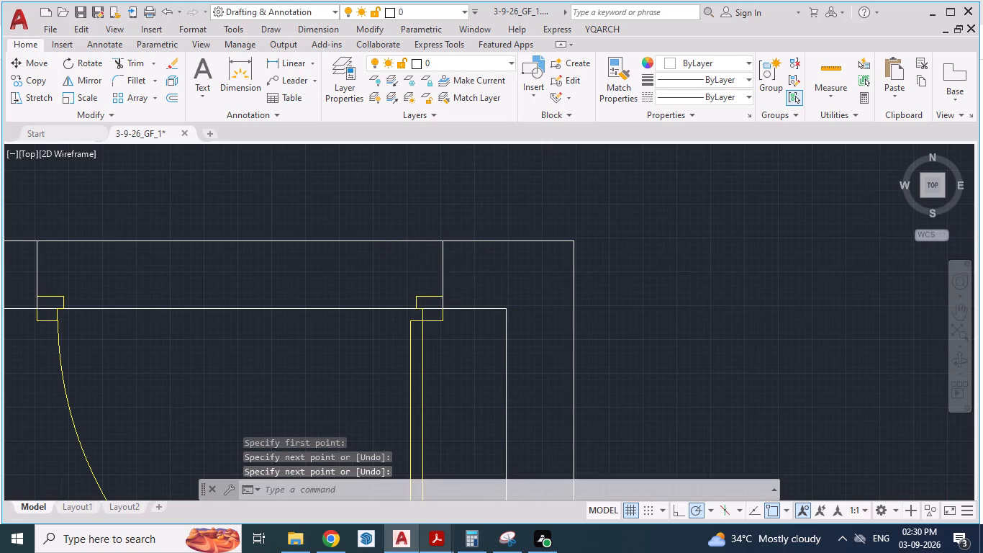
Move the toilet door up into its wall so the hinge-side frame's outer corner meets the closing line's midpoint.
click(411, 338)
key(m)
key(Return)
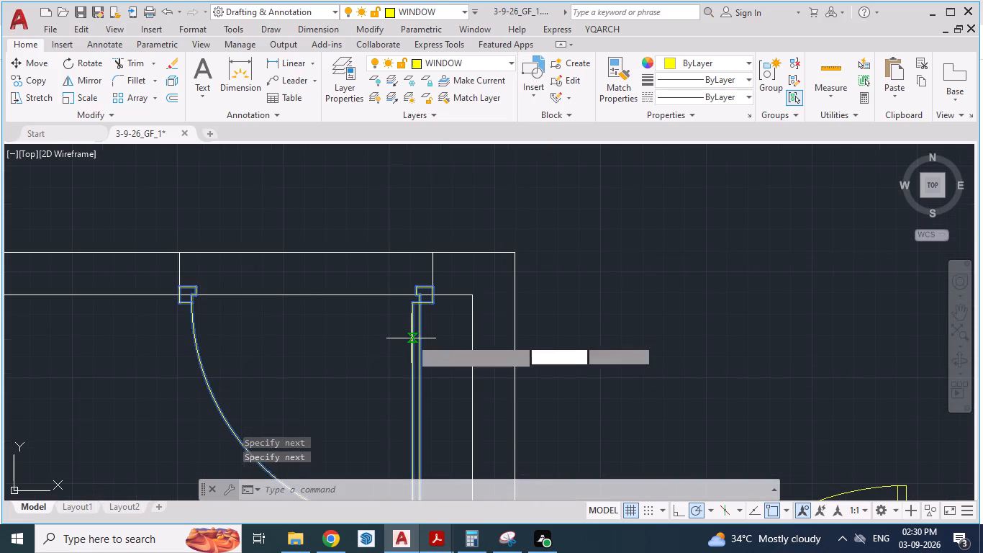
scroll(386, 279, up, 2)
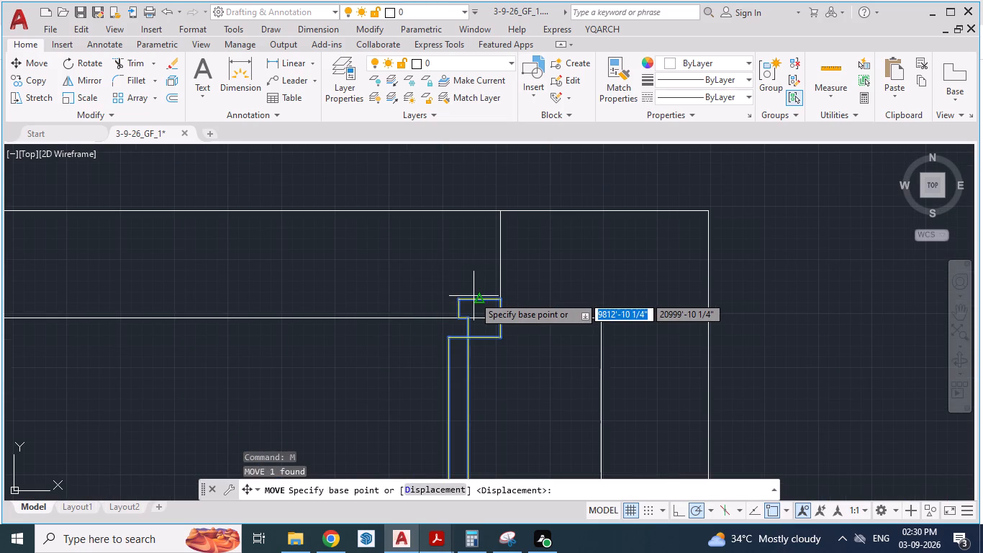
drag(498, 297, 500, 267)
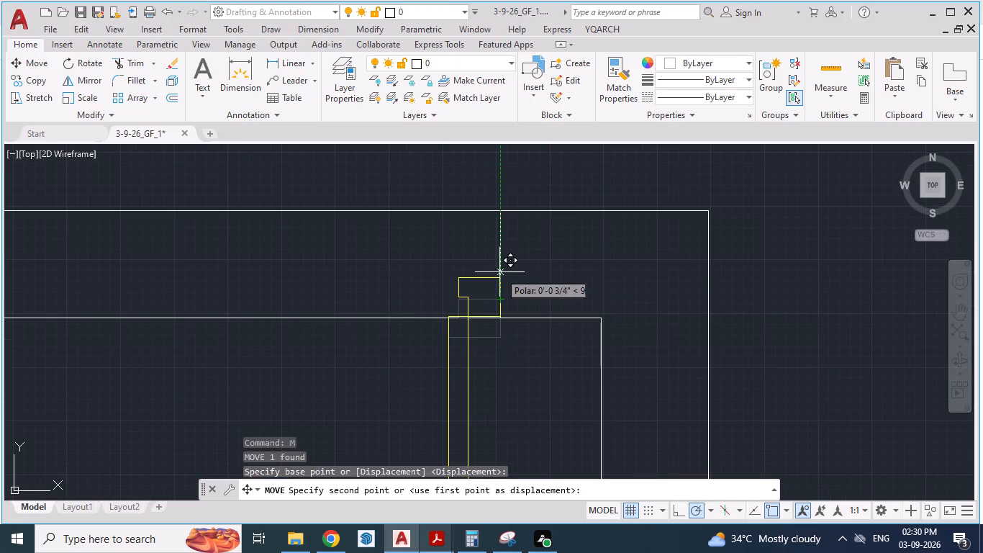
drag(500, 267, 500, 264)
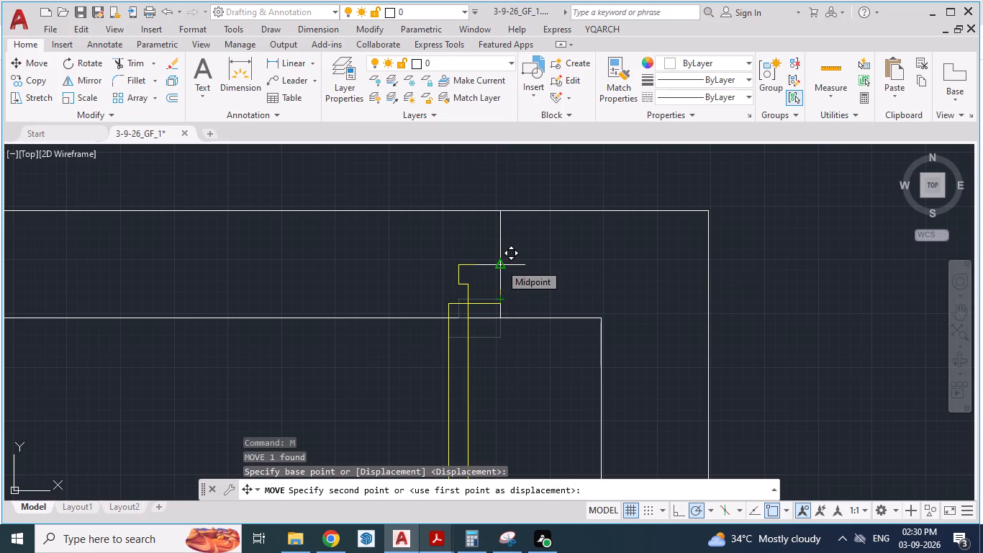
drag(500, 264, 500, 256)
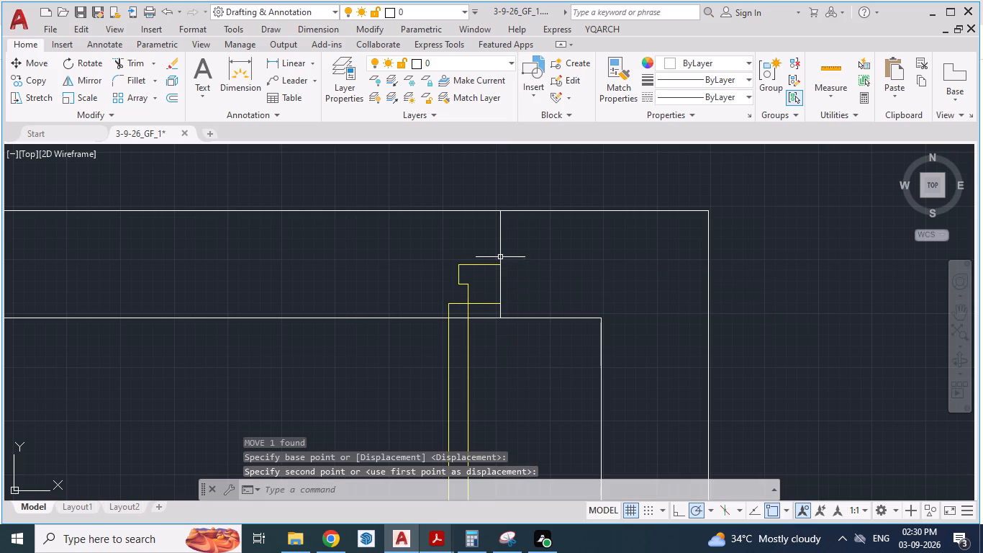
drag(500, 256, 500, 256)
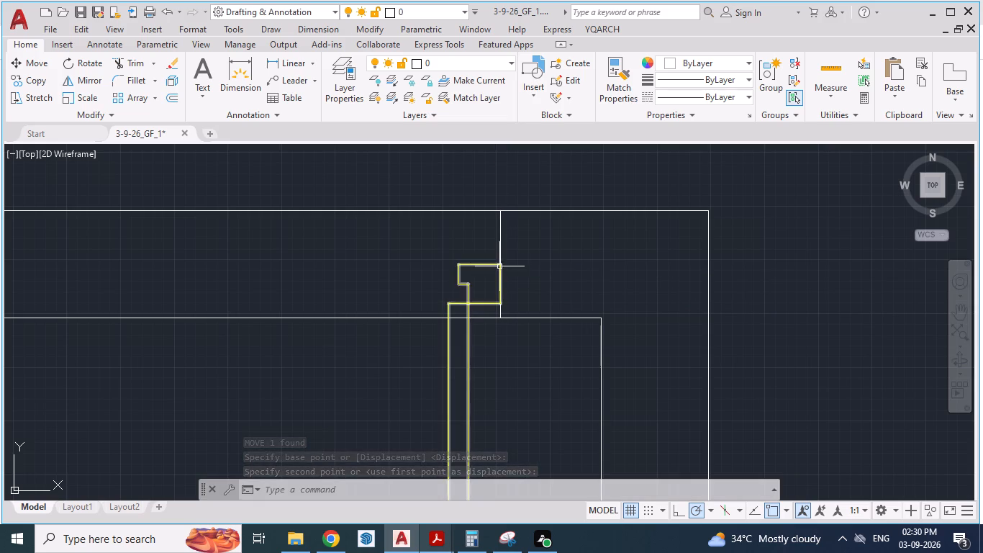
Move the toilet door about 1" further into the wall so its frame sits roughly centred in the wall thickness.
click(491, 264)
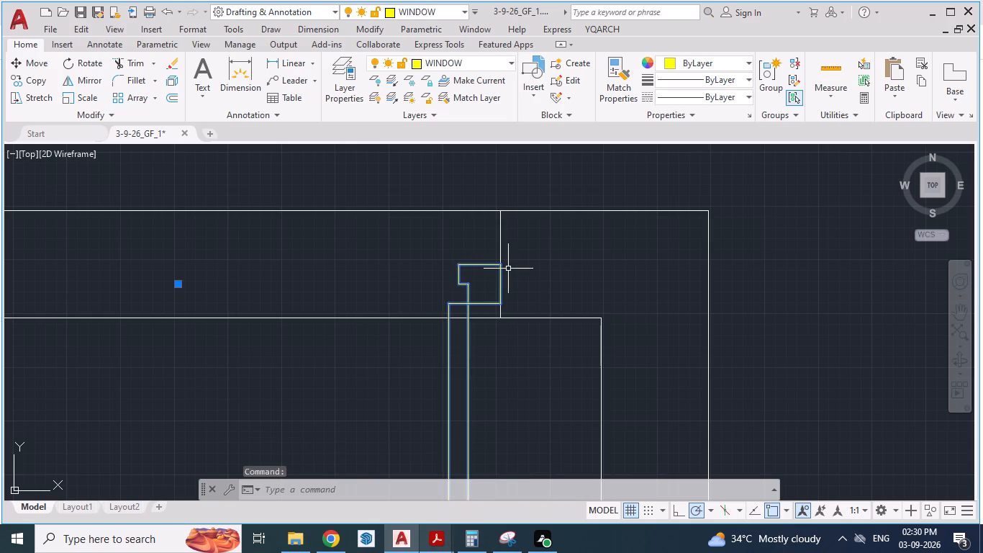
key(m)
key(Return)
drag(499, 268, 497, 244)
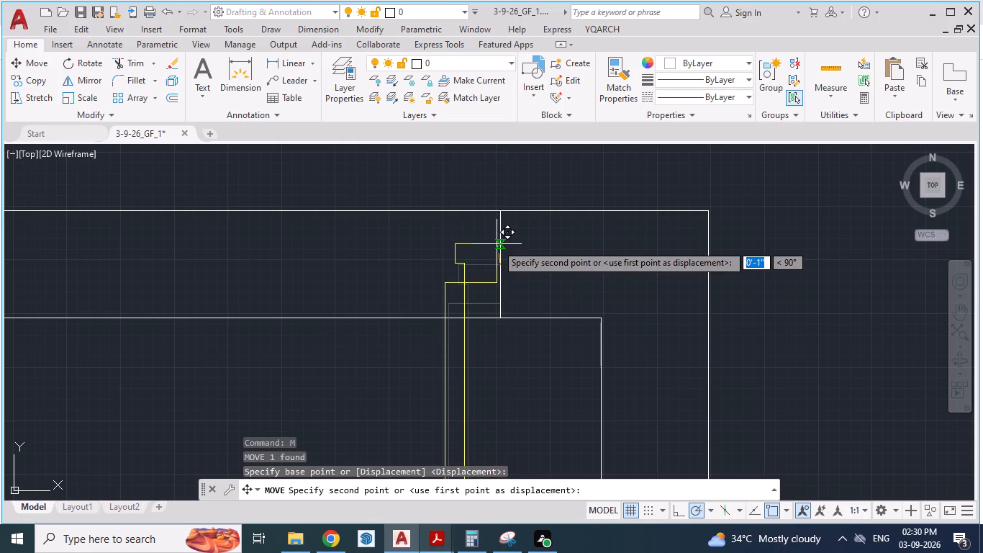
drag(497, 244, 501, 244)
click(501, 244)
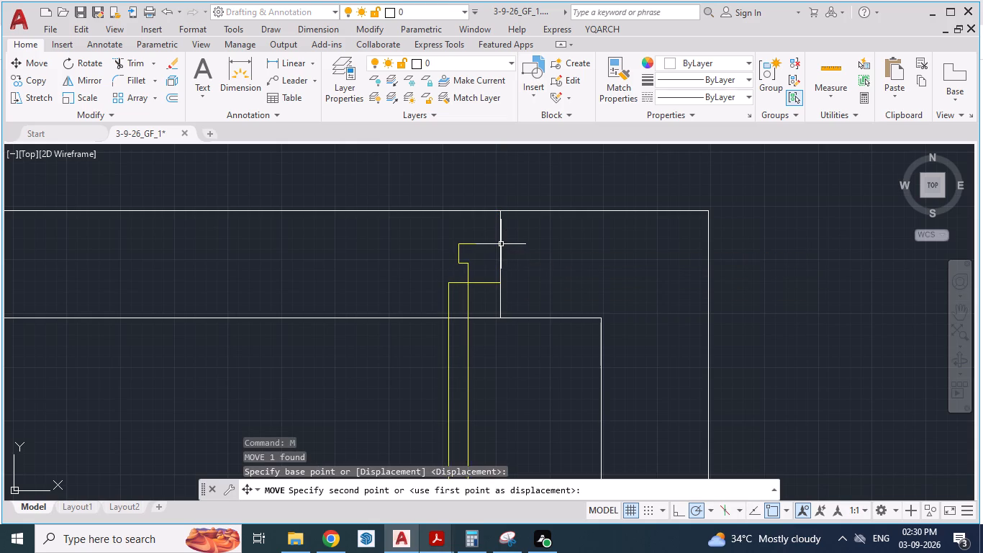
scroll(556, 283, down, 2)
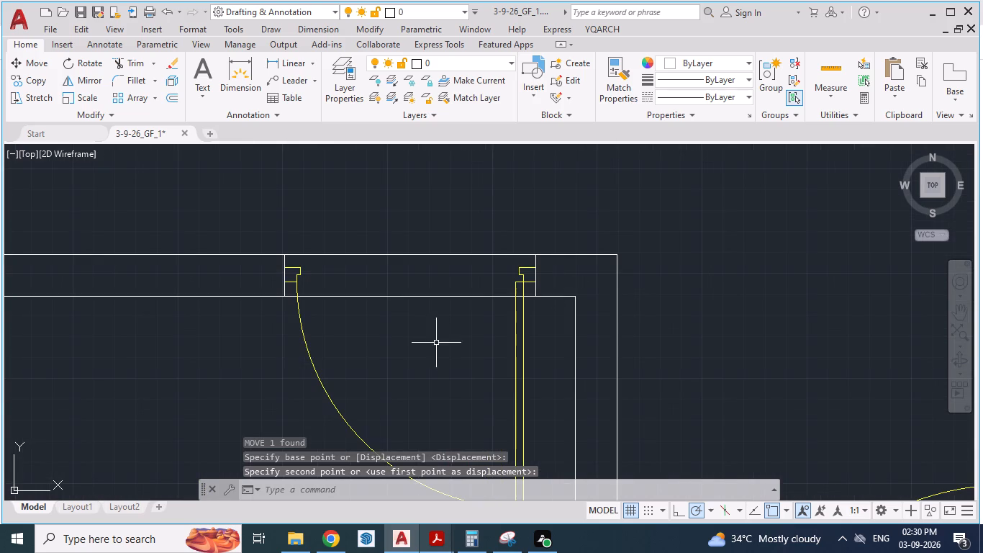
Trim both wall lines between the toilet door's closing lines, including the short leftovers at each jamb, to open the doorway.
scroll(432, 347, up, 1)
key(Escape)
key(Escape)
text(TR)
key(Return)
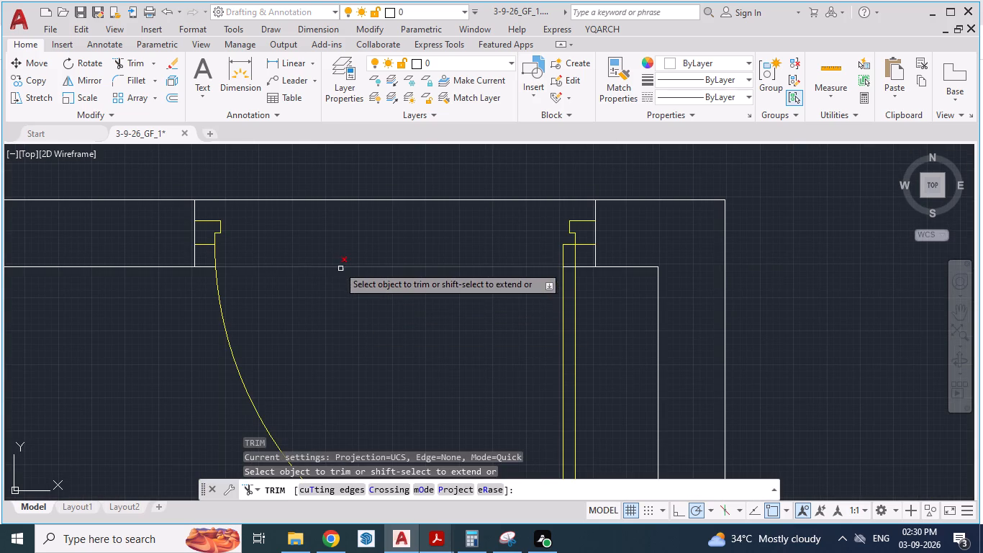
click(338, 266)
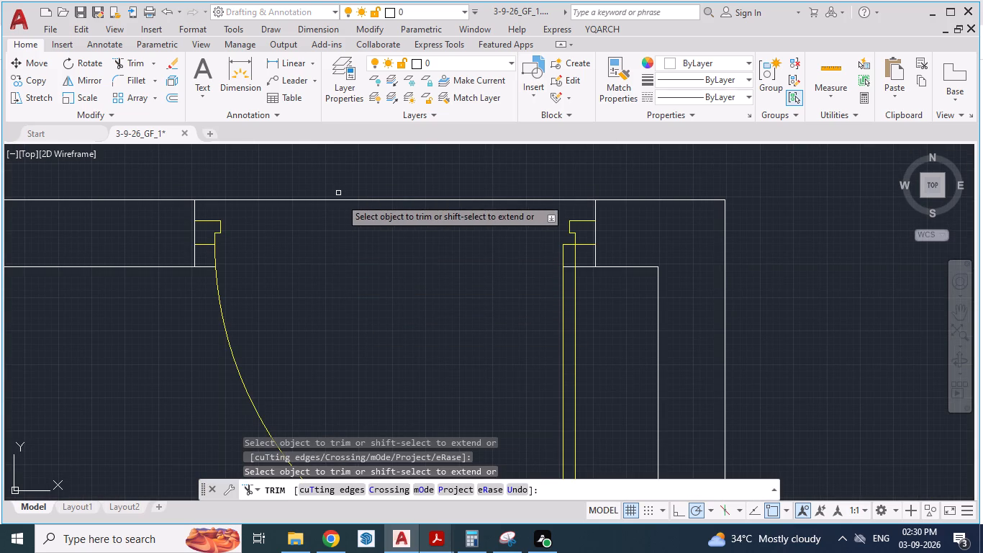
click(341, 200)
scroll(249, 269, up, 2)
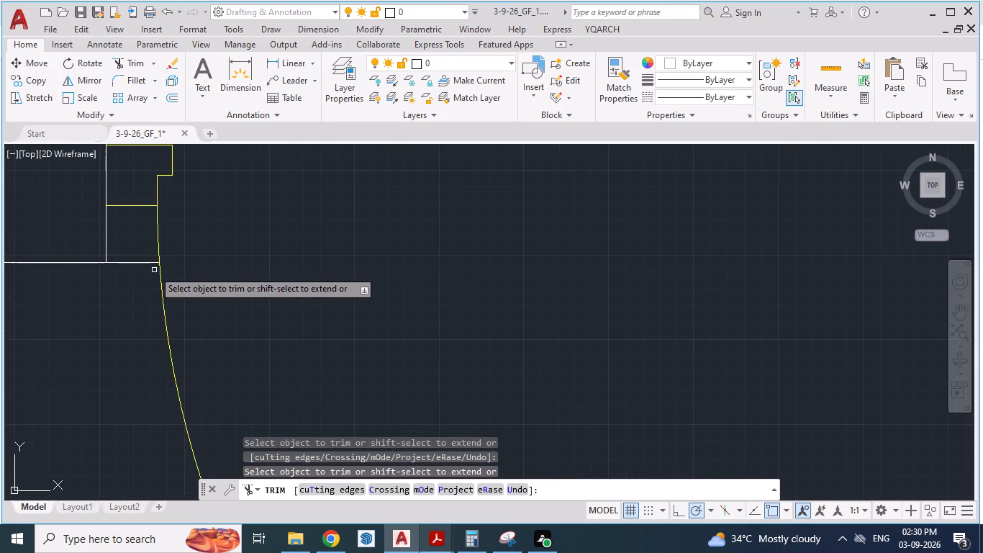
click(135, 264)
scroll(135, 264, down, 3)
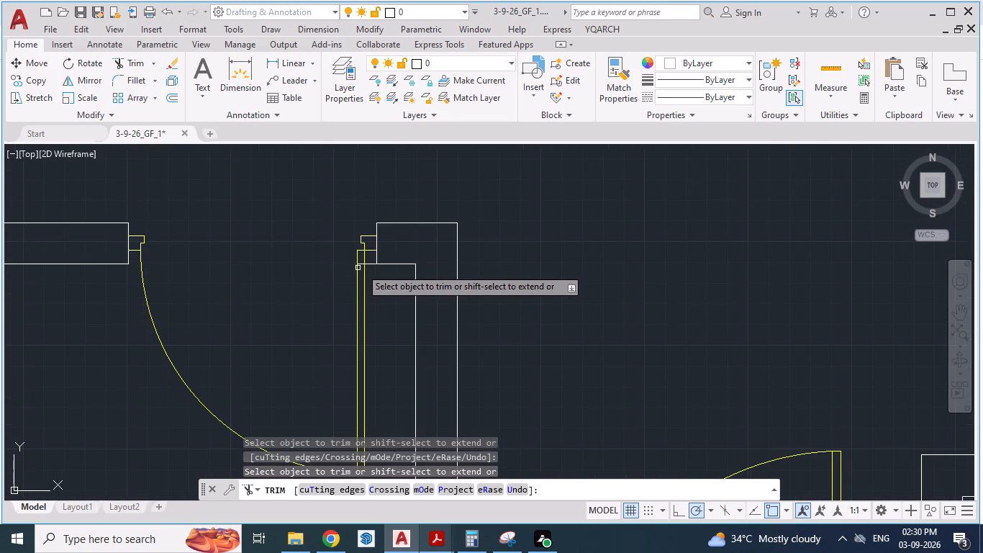
scroll(361, 266, up, 3)
click(352, 258)
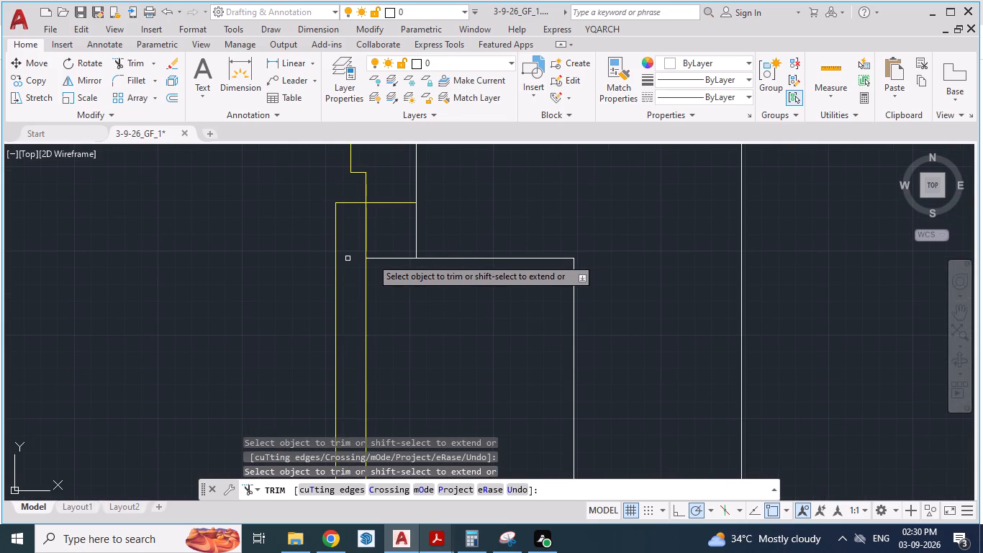
click(379, 259)
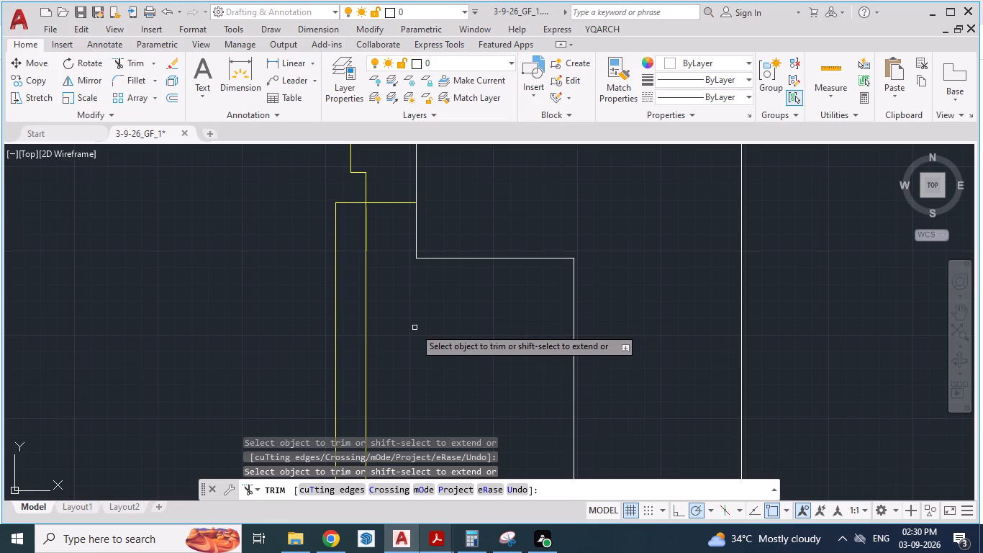
key(Escape)
key(Escape)
Save the drawing.
key(ctrl+s)
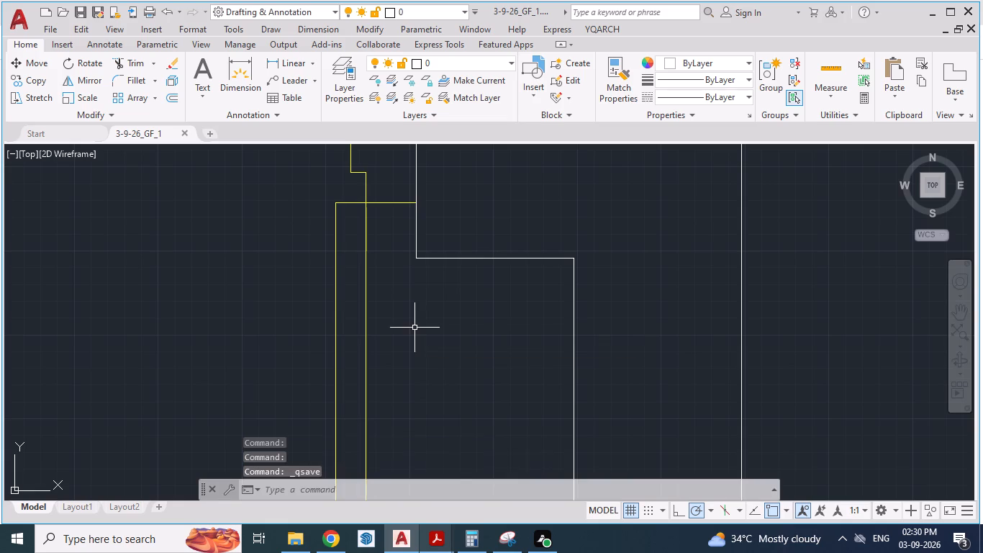
Check the furniture layout in the reference house plan PDF, and display the recently used blocks for insertion in the drawing.
scroll(425, 316, down, 3)
scroll(477, 284, down, 3)
key(alt+Tab)
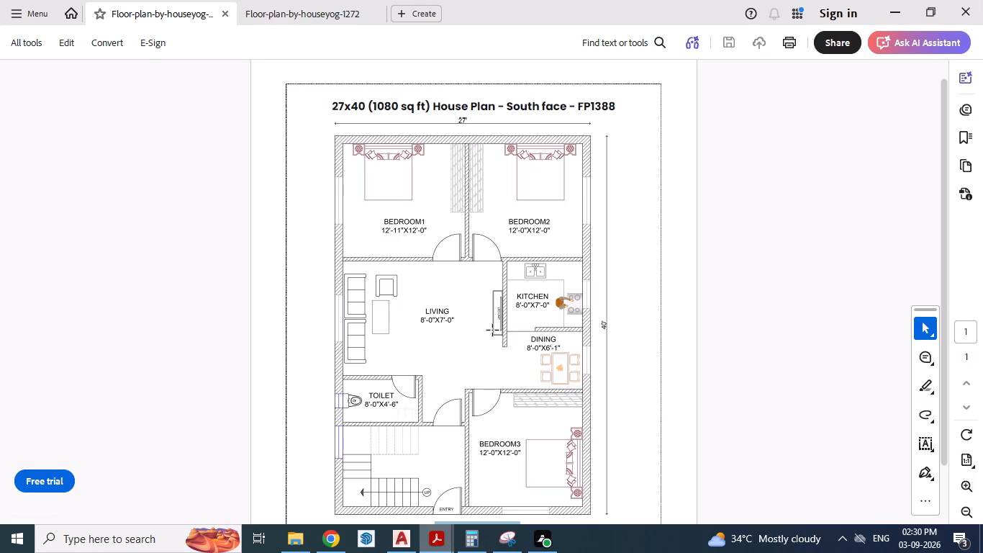
key(alt+Tab)
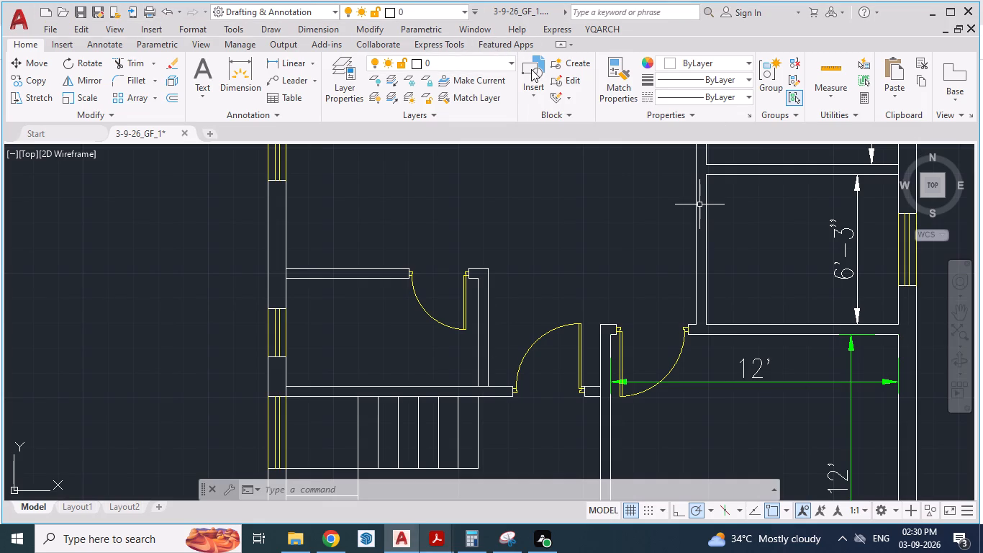
click(530, 89)
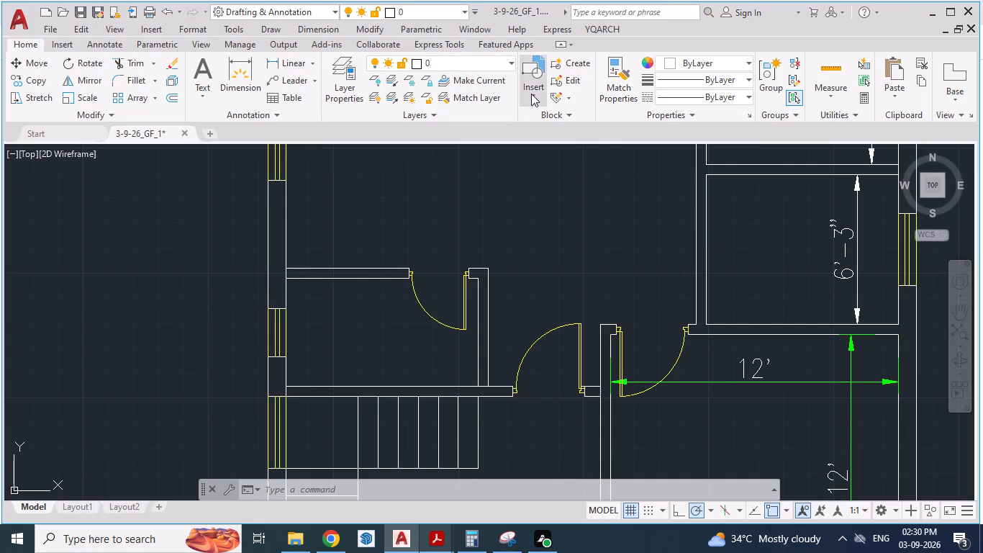
click(531, 94)
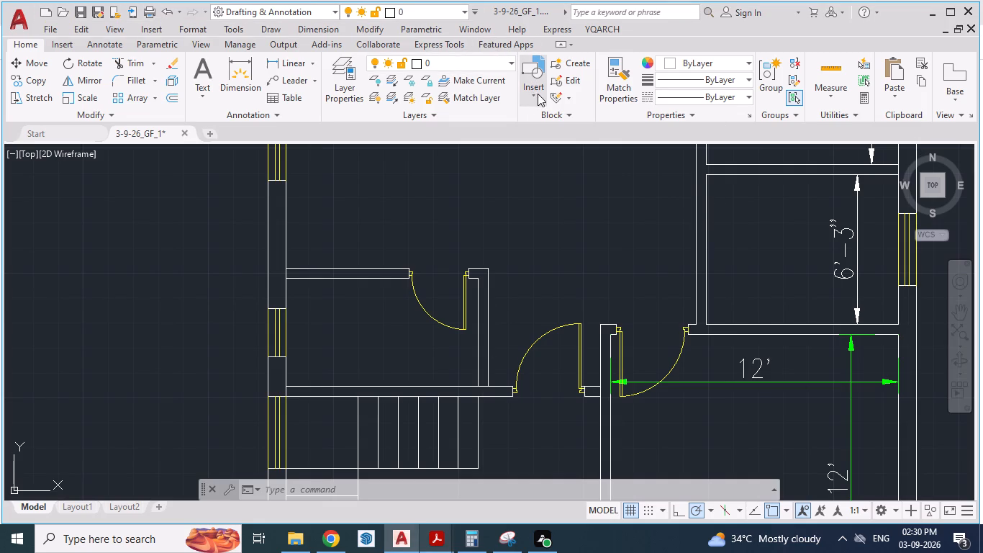
click(530, 96)
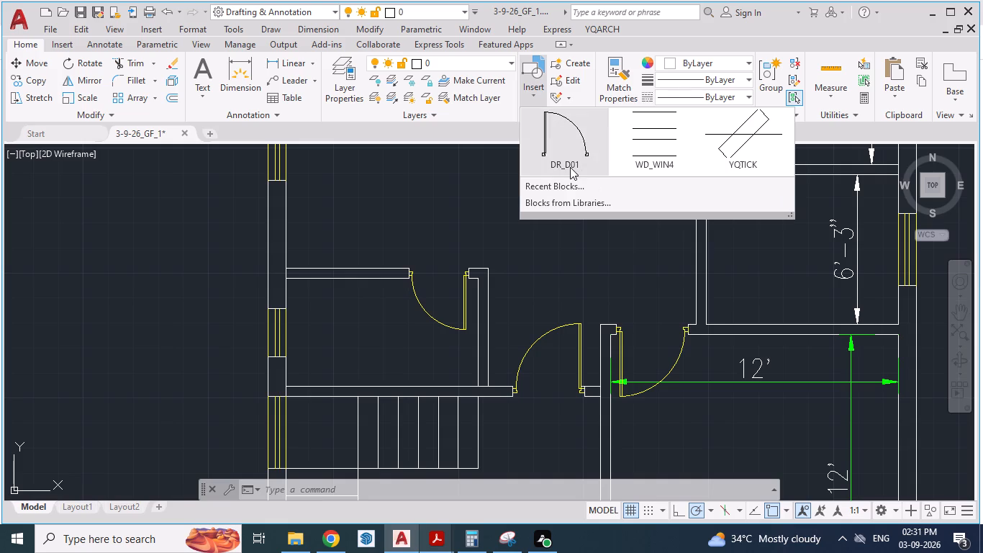
click(571, 185)
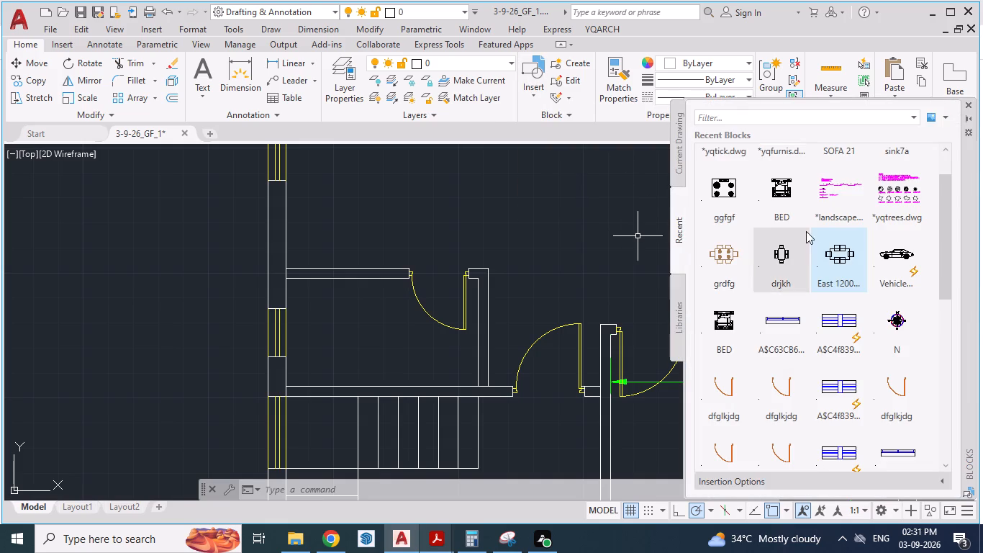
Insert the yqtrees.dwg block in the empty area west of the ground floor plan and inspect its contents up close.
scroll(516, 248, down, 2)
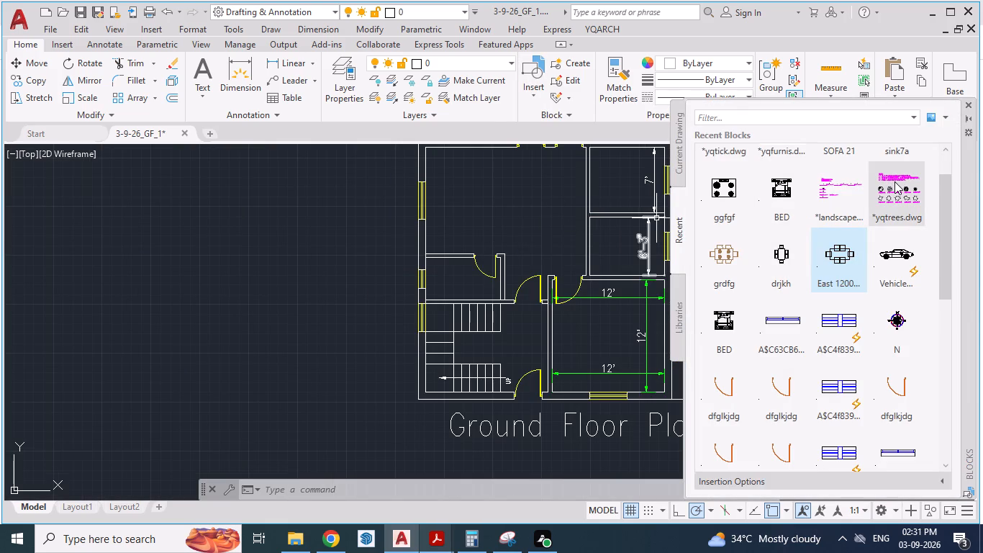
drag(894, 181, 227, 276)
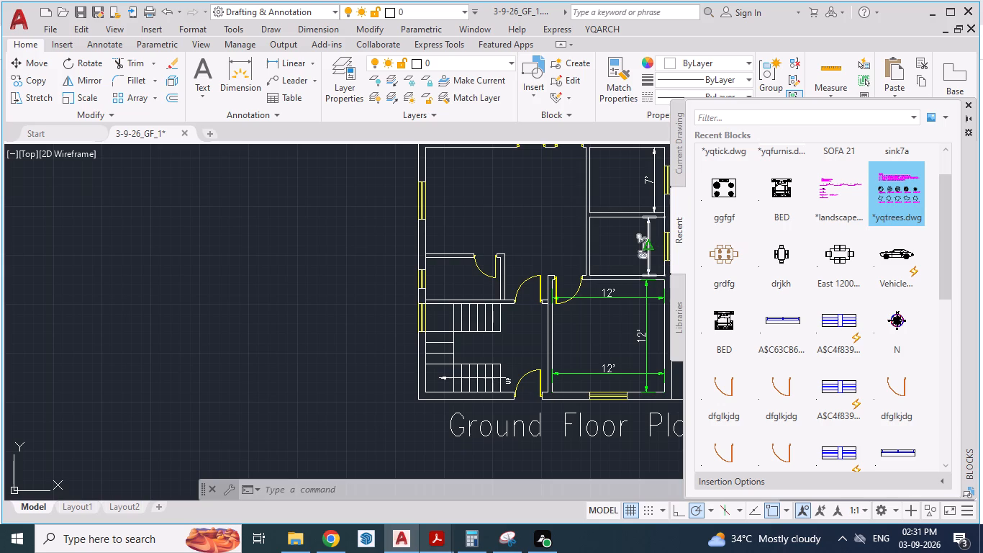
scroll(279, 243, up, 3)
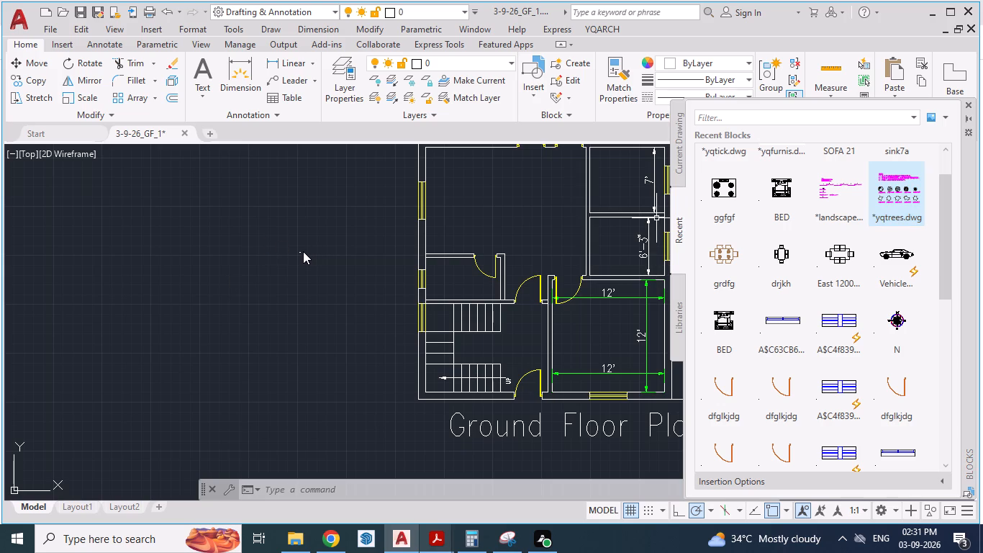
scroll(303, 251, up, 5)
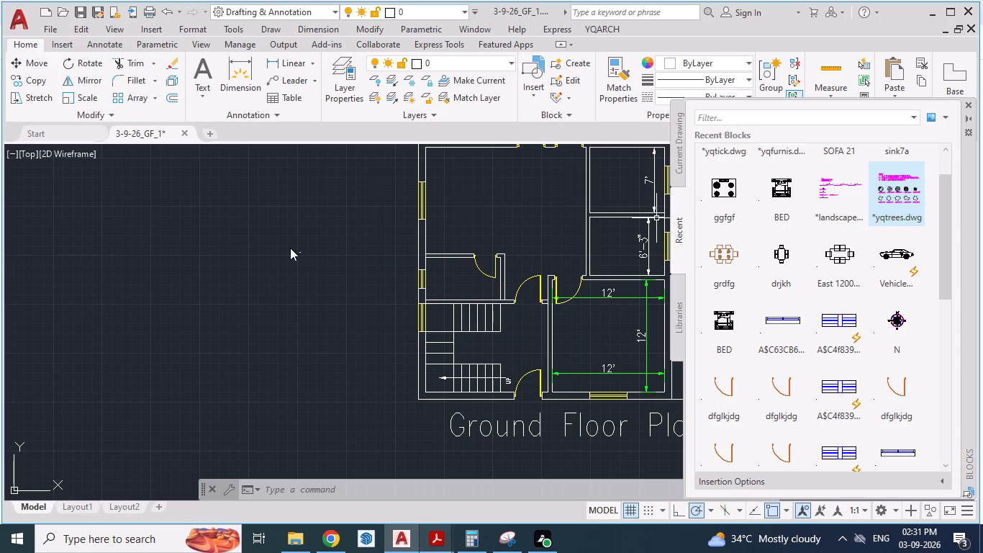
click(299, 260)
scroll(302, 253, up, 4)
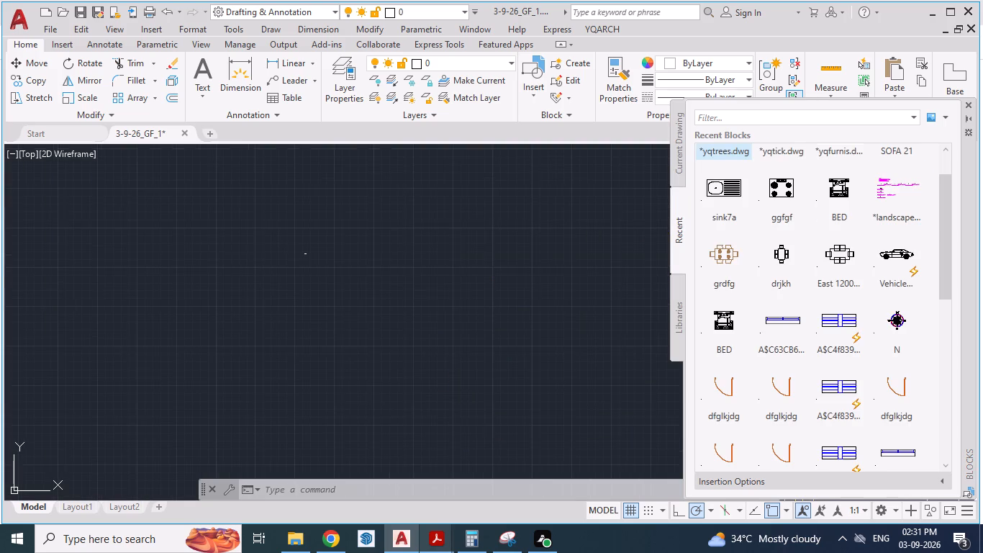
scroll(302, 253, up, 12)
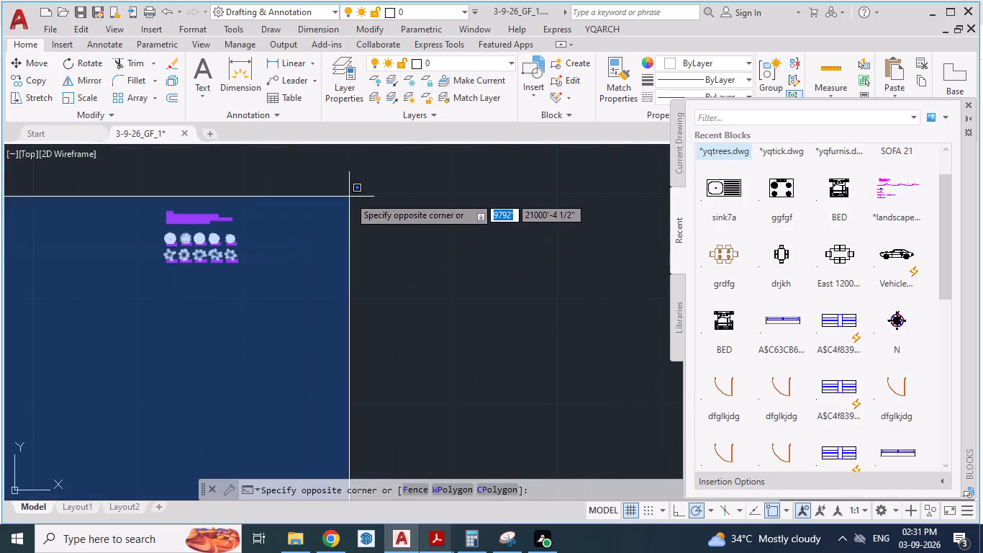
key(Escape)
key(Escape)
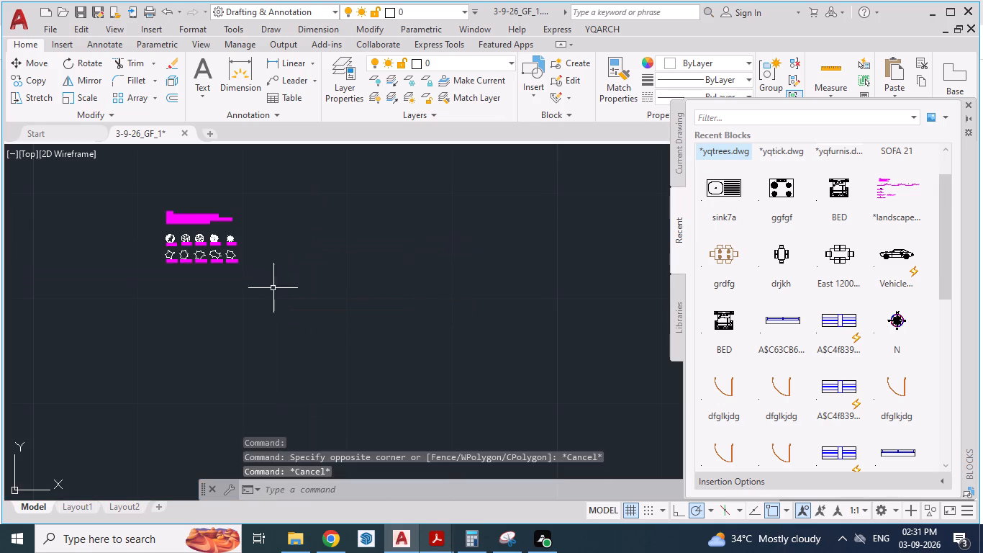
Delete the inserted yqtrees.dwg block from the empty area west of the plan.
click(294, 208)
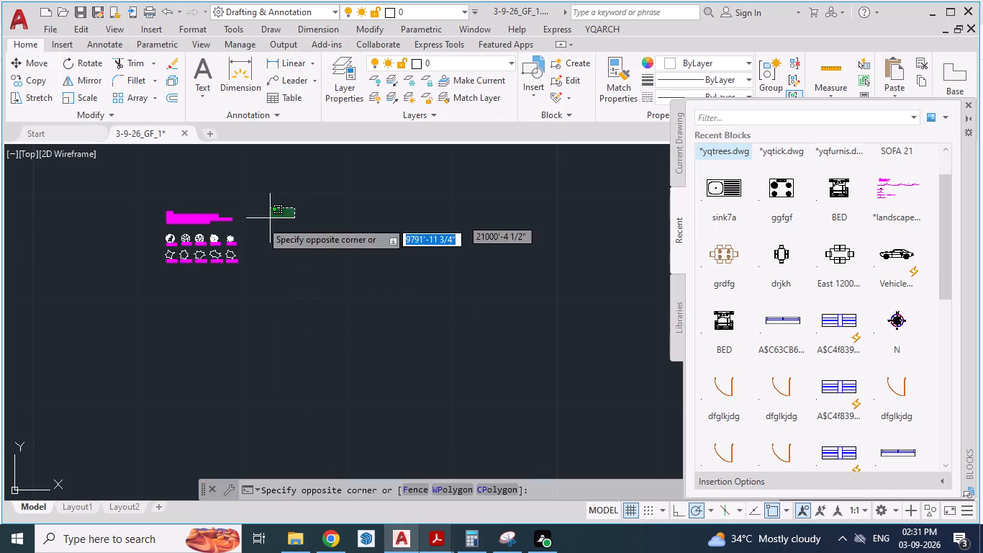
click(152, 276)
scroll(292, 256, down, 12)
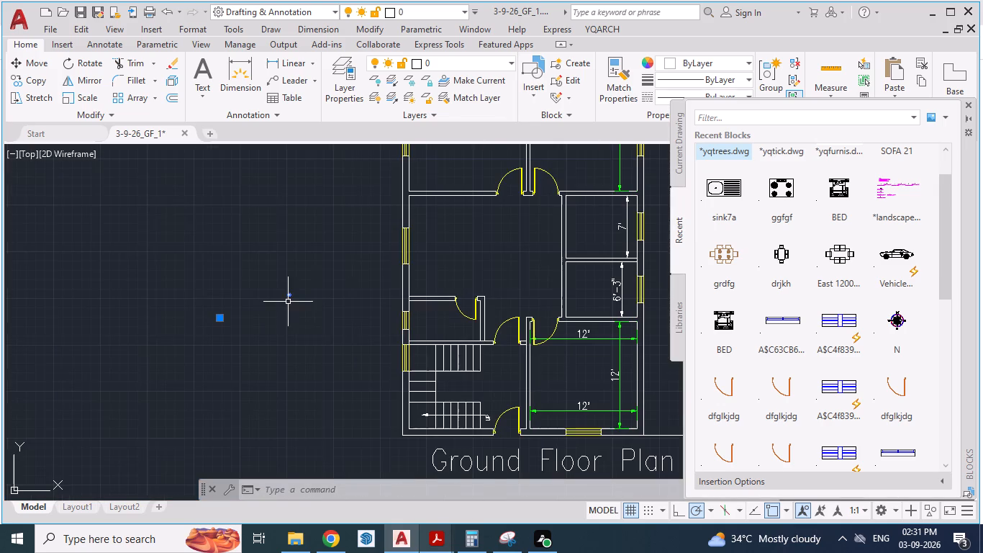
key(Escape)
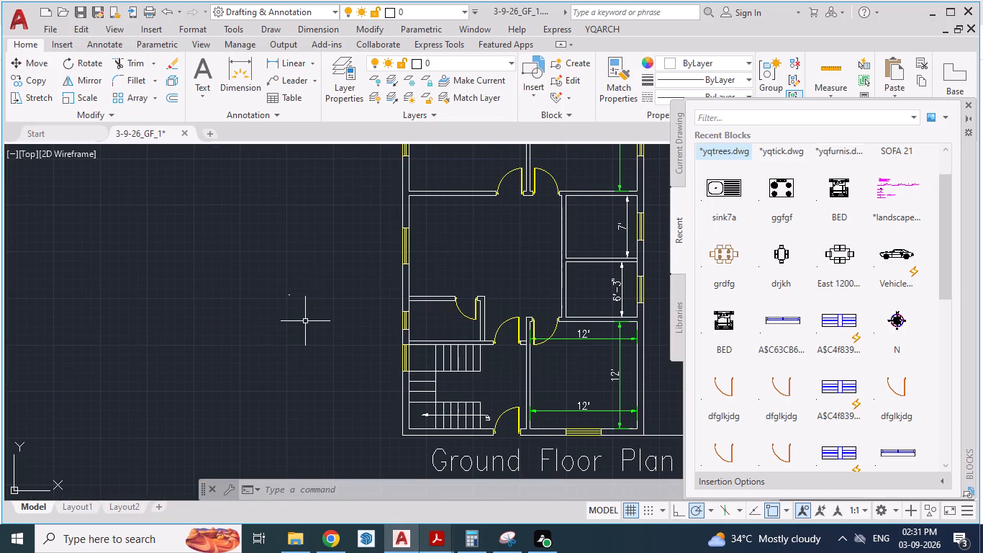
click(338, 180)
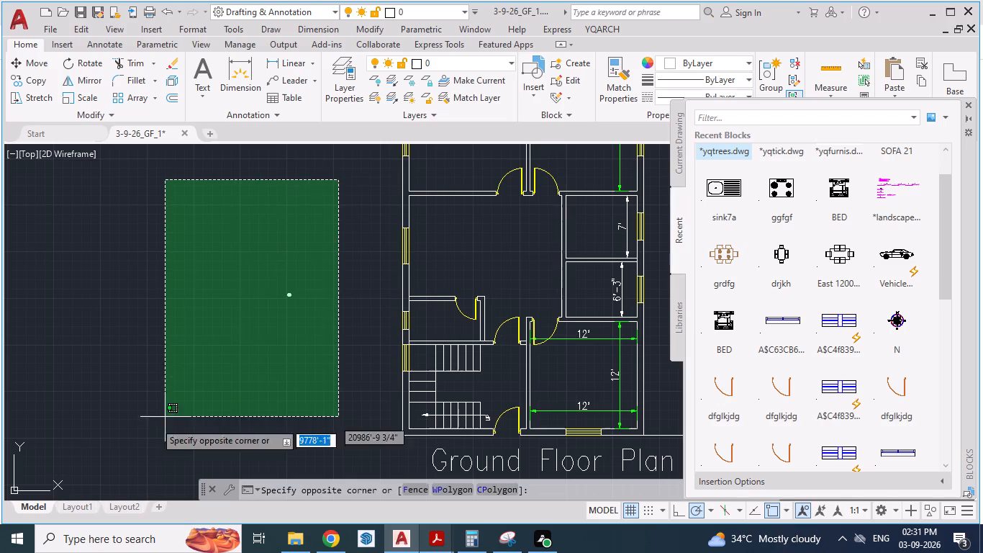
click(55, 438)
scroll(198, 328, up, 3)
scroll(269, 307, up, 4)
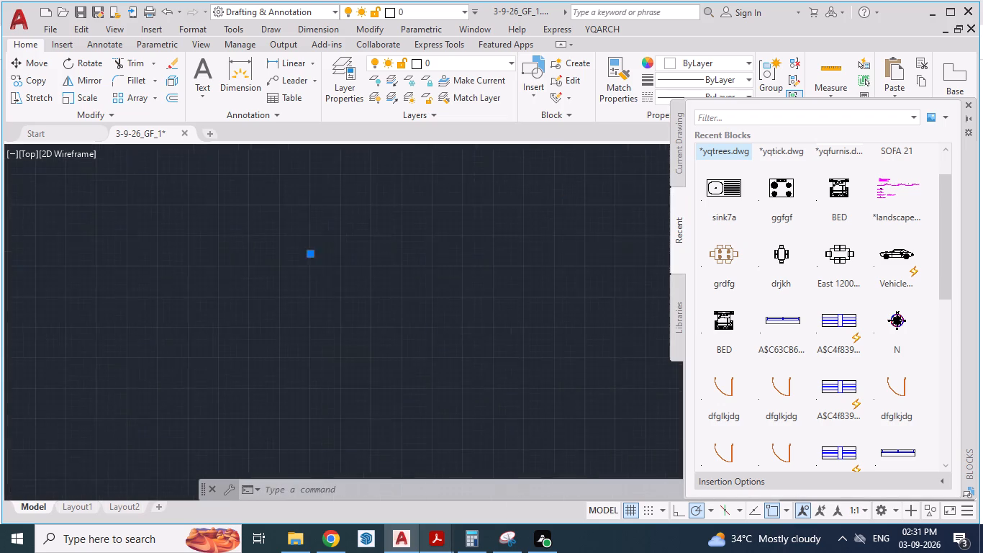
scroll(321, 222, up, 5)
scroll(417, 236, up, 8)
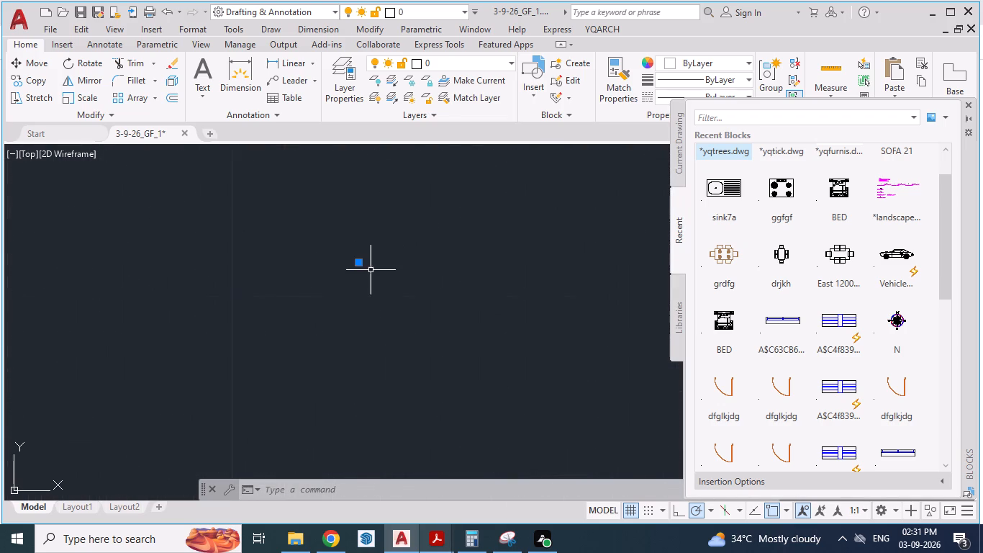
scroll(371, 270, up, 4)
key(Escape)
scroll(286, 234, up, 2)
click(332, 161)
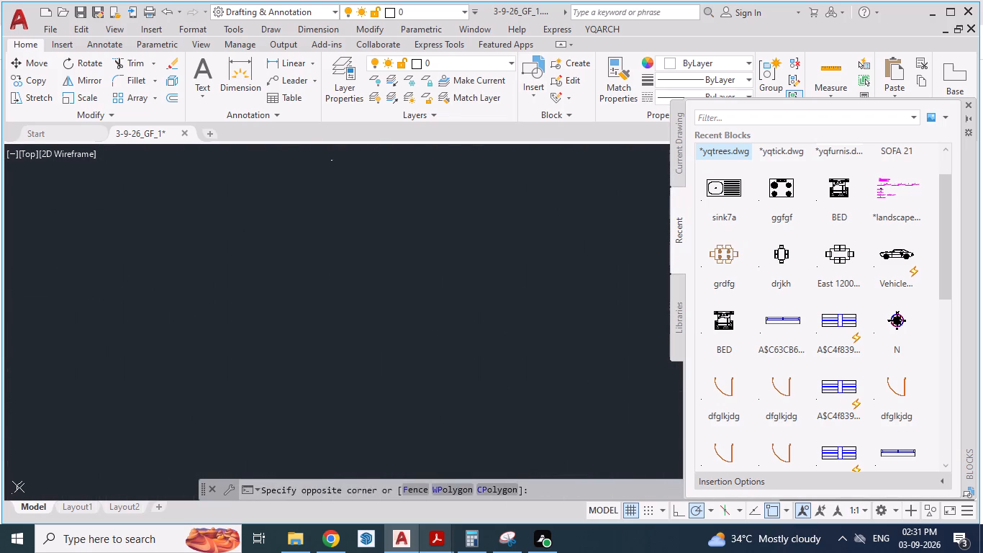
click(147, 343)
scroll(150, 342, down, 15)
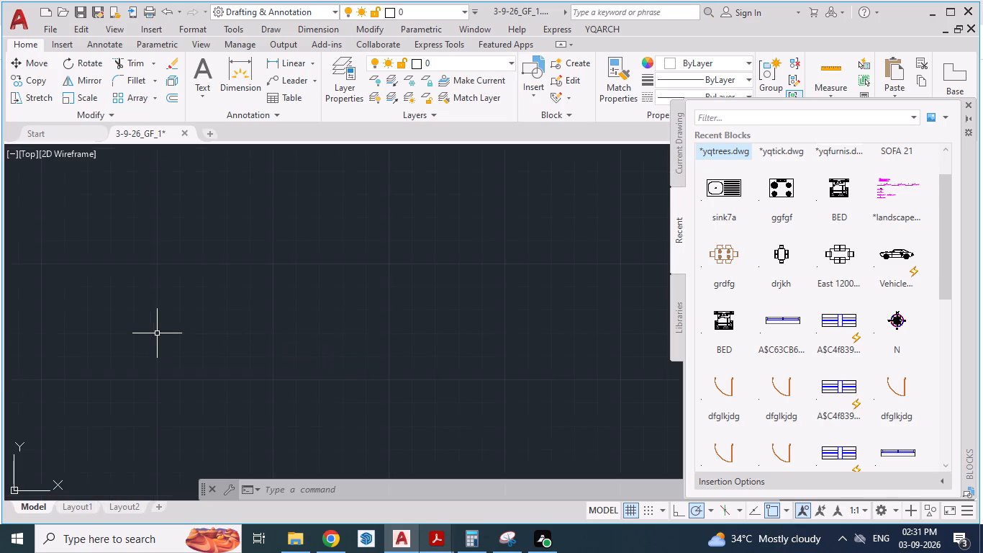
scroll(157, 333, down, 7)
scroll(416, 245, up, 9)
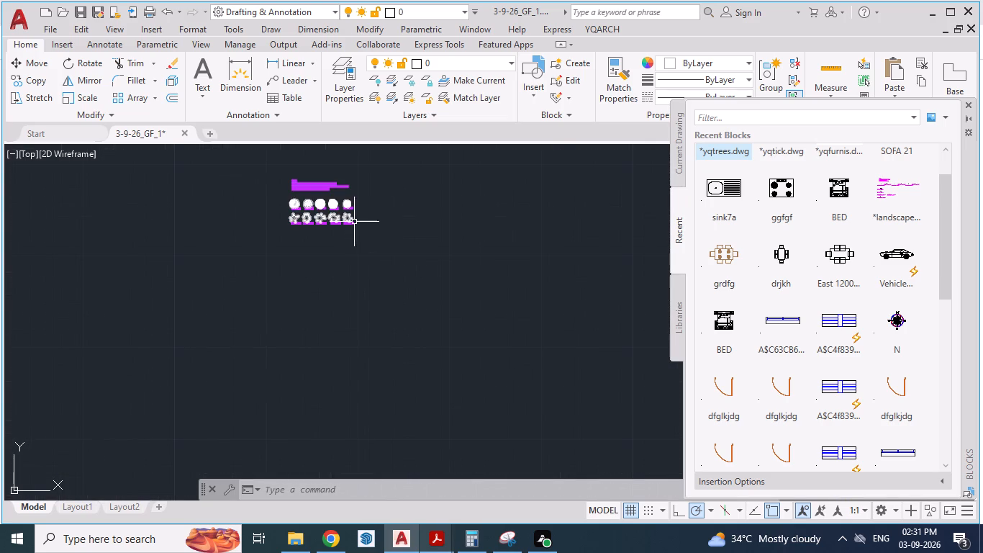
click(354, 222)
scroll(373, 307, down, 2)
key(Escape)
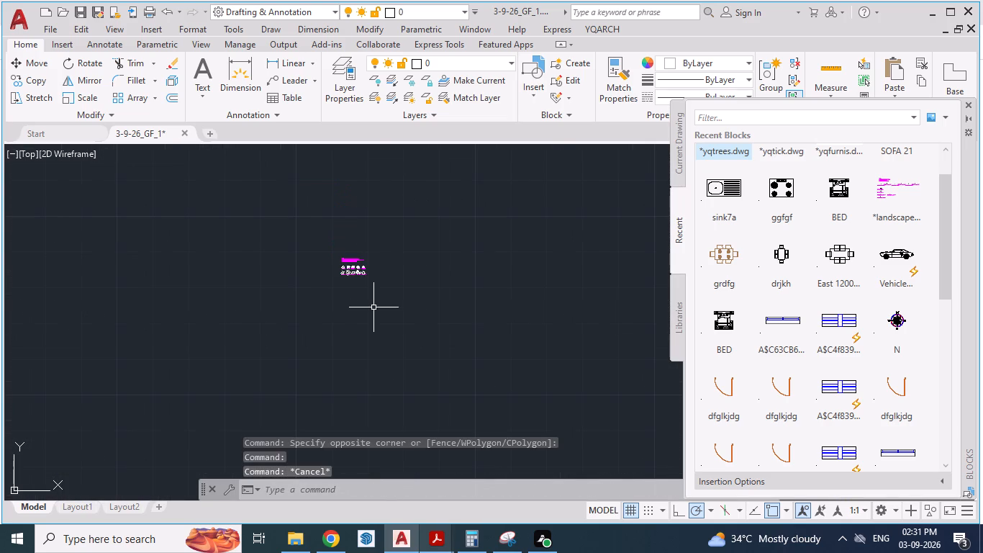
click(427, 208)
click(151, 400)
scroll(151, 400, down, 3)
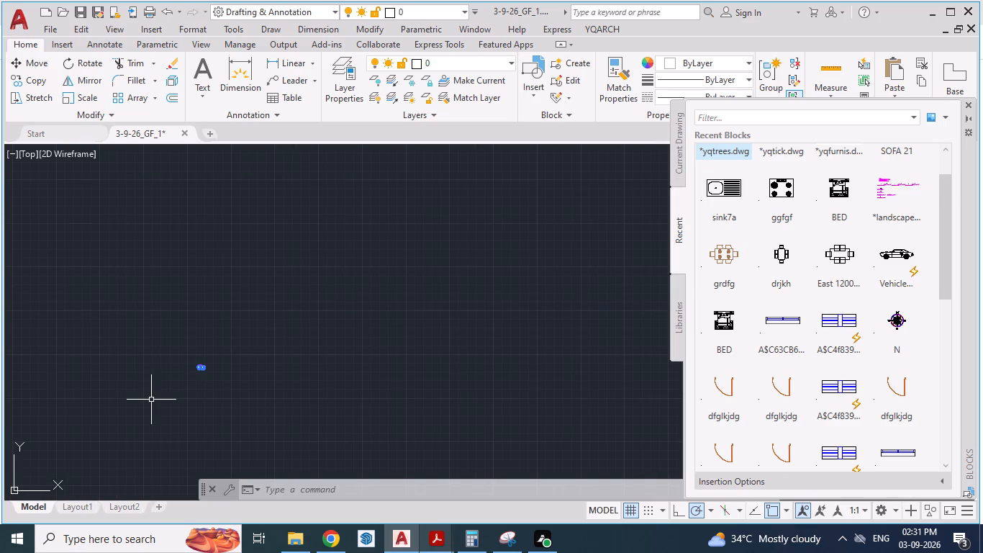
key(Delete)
Insert the BED block in the north-west bedroom with its headboard against the north wall, following the reference plan.
scroll(151, 400, down, 5)
key(z)
key(Return)
key(e)
key(Return)
scroll(256, 379, down, 4)
scroll(366, 448, up, 1)
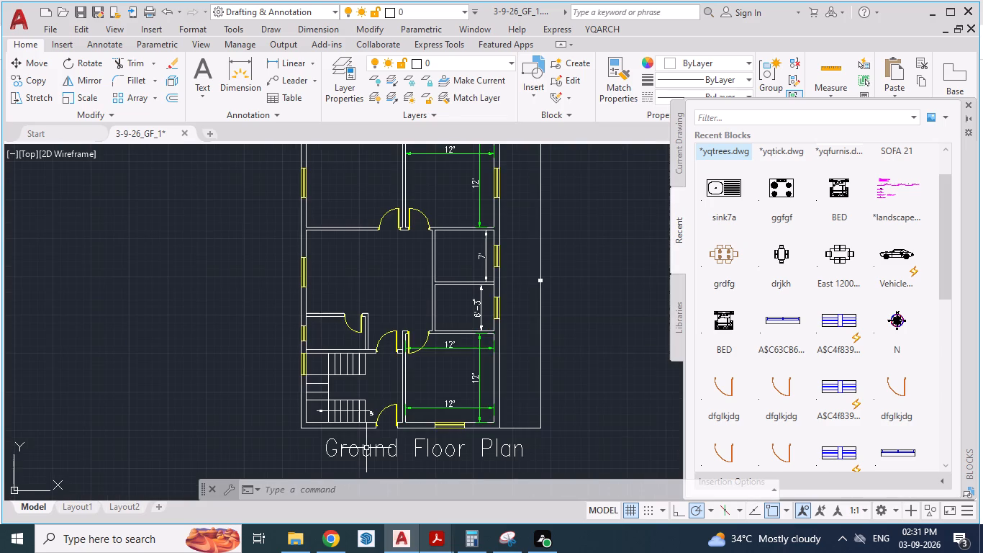
scroll(366, 448, down, 1)
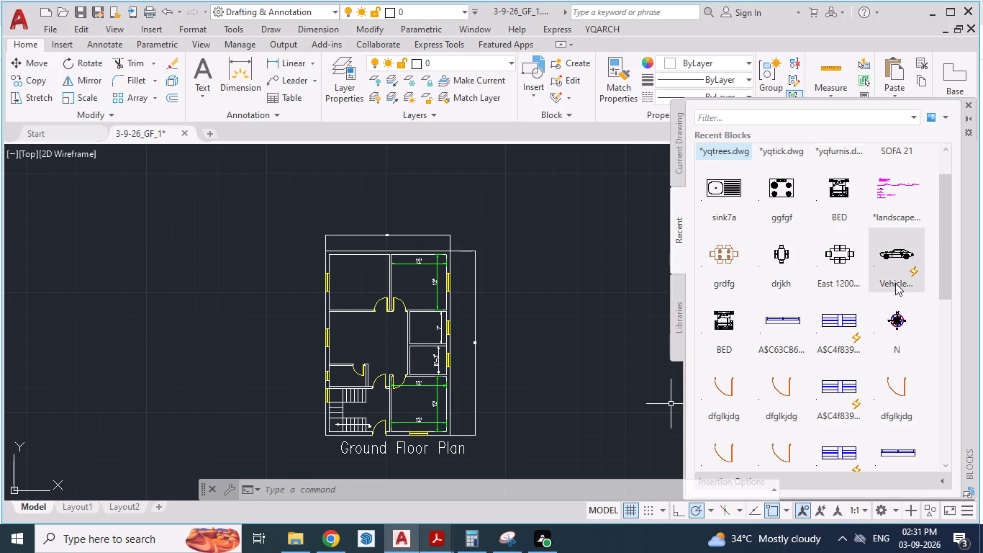
drag(846, 191, 385, 302)
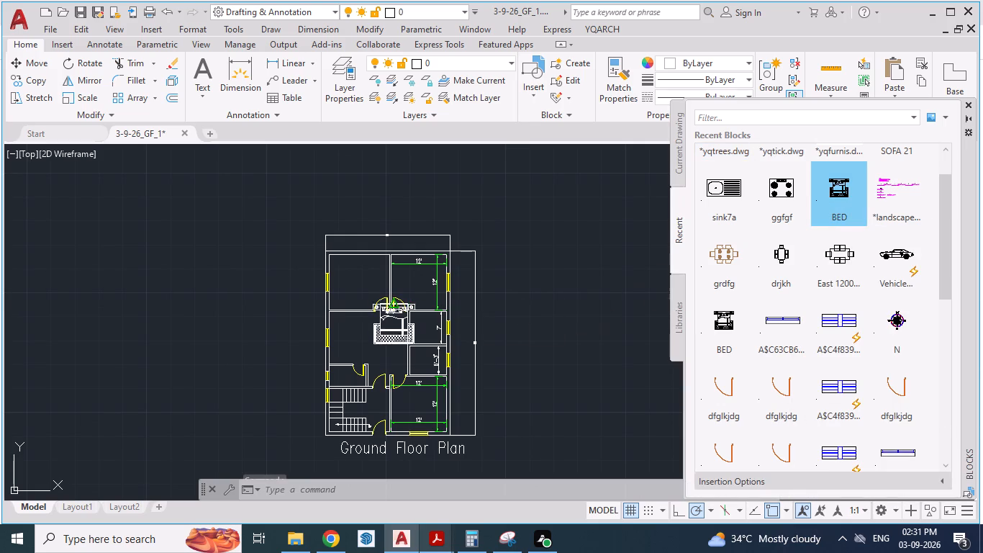
drag(385, 302, 342, 269)
scroll(345, 279, up, 5)
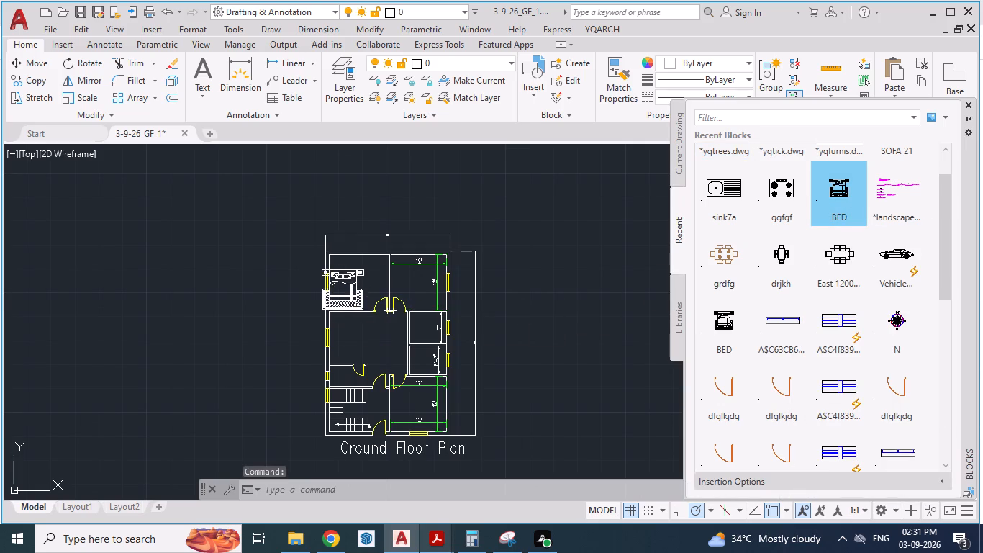
drag(342, 269, 356, 254)
click(356, 254)
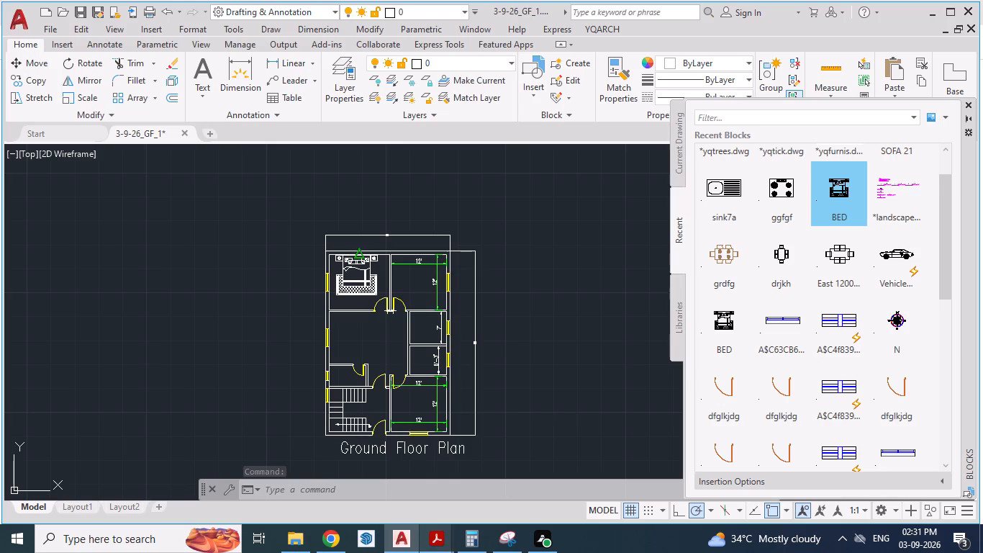
scroll(353, 248, up, 3)
key(Return)
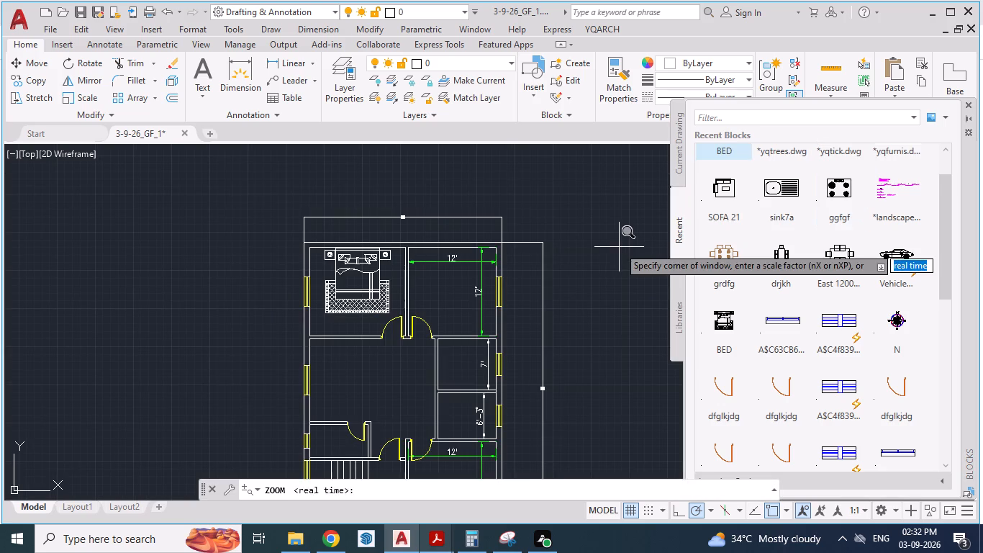
key(alt+Tab)
key(alt+Tab)
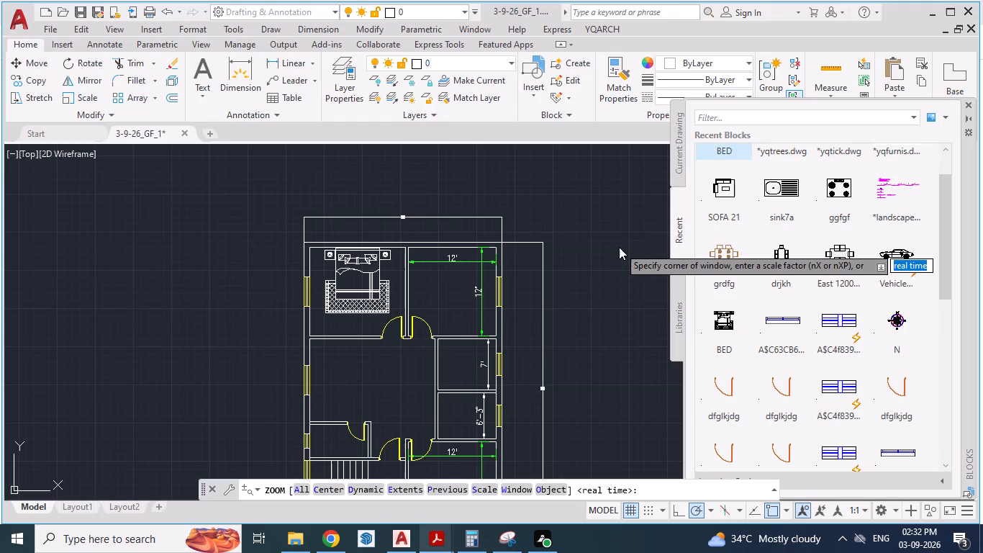
key(Escape)
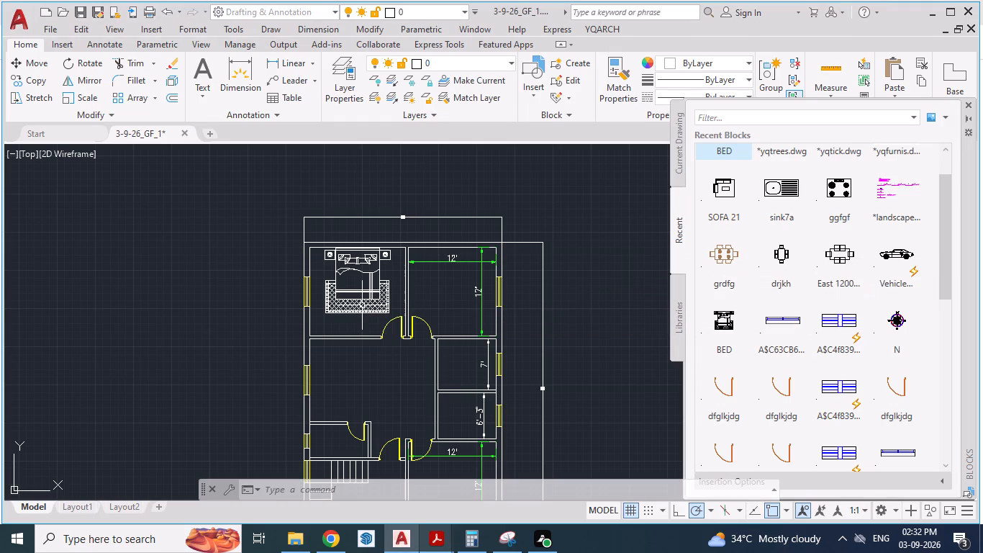
Copy the bed from the north-west bedroom into the north-east bedroom.
click(362, 305)
key(ctrl+c)
key(ctrl+v)
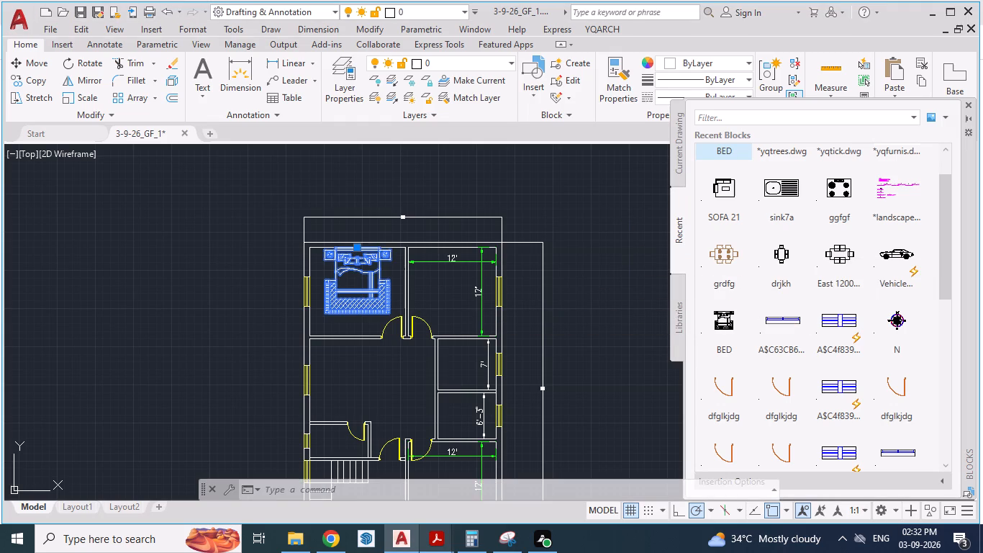
click(420, 317)
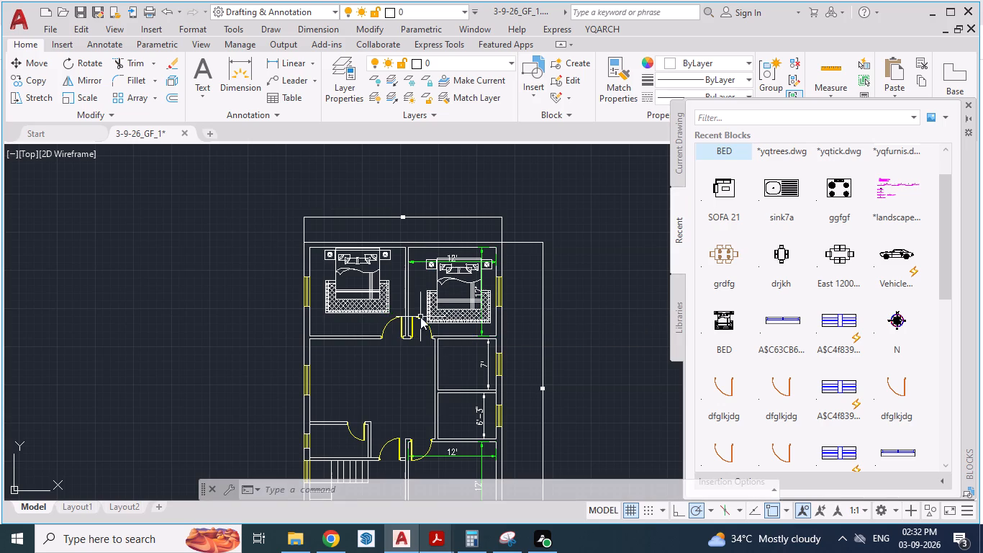
Move the copied bed in the north-east bedroom so its headboard sits against the north wall.
scroll(484, 282, up, 3)
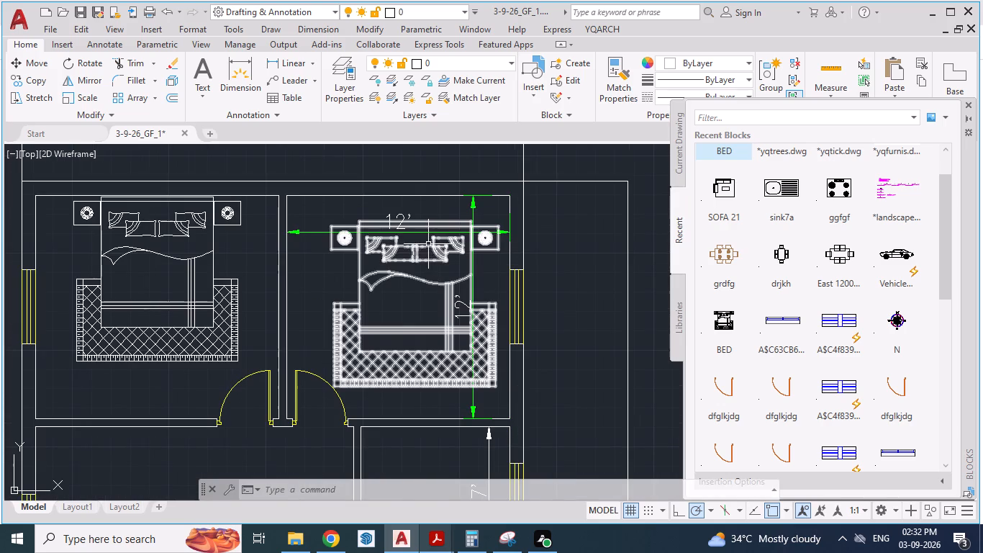
click(374, 247)
key(m)
key(Return)
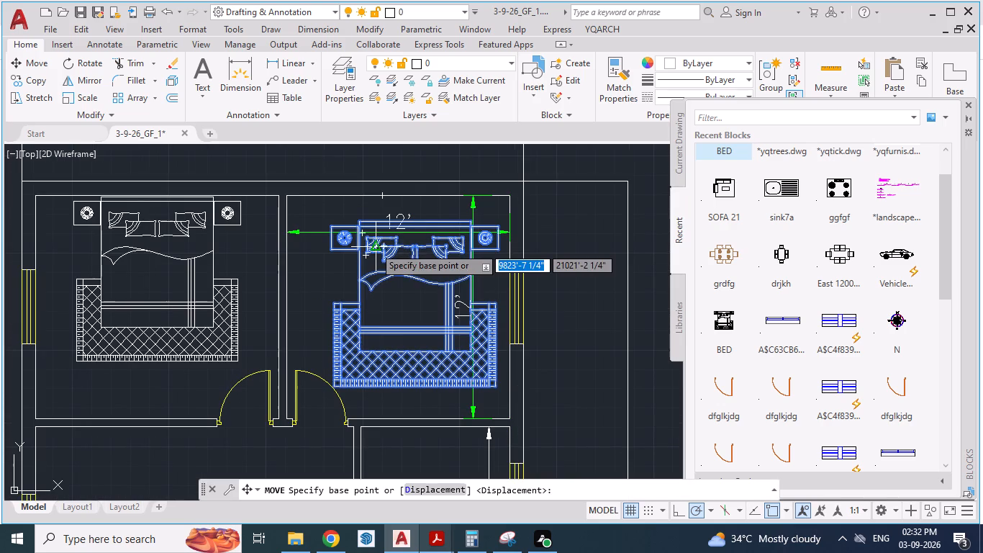
scroll(372, 235, up, 1)
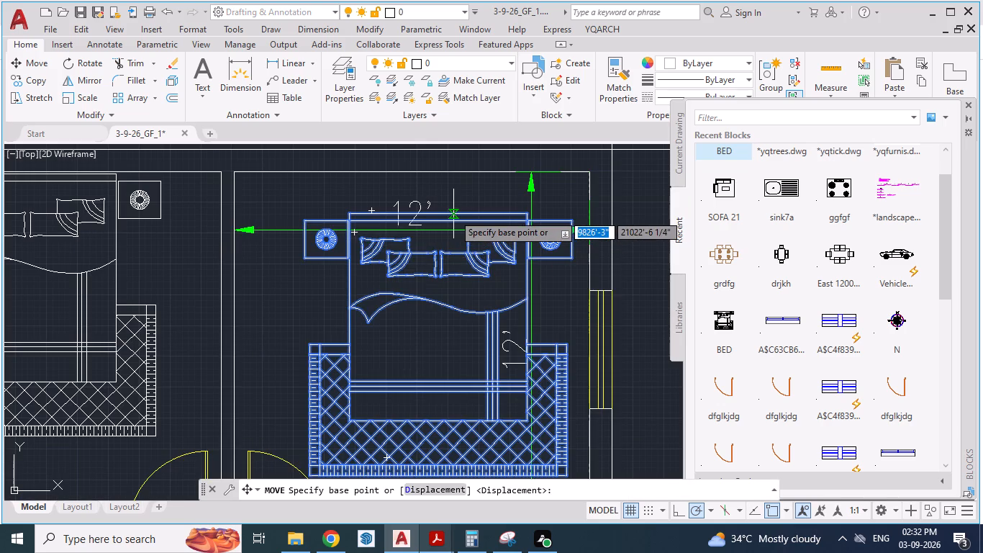
drag(438, 211, 423, 189)
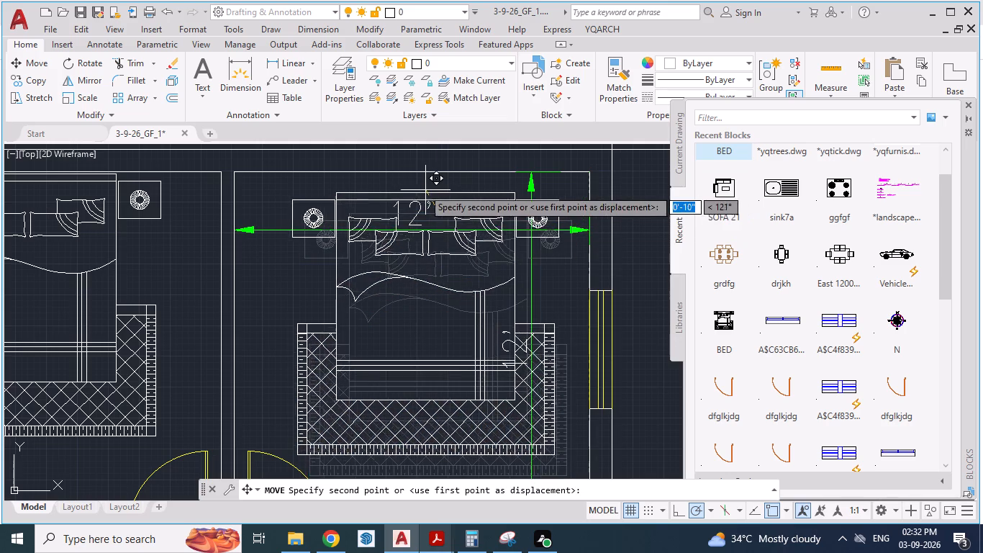
drag(423, 189, 422, 174)
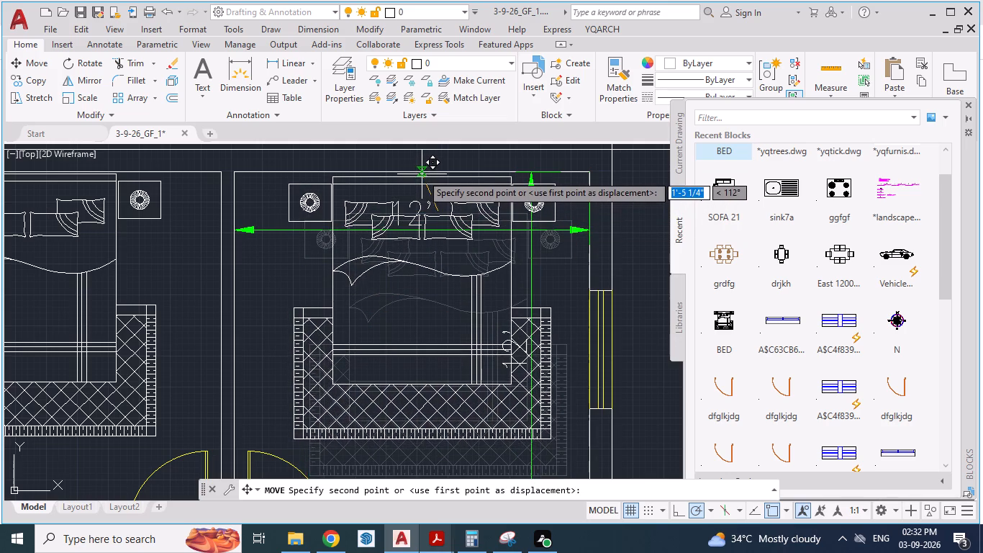
drag(422, 174, 422, 173)
click(422, 173)
scroll(471, 253, down, 2)
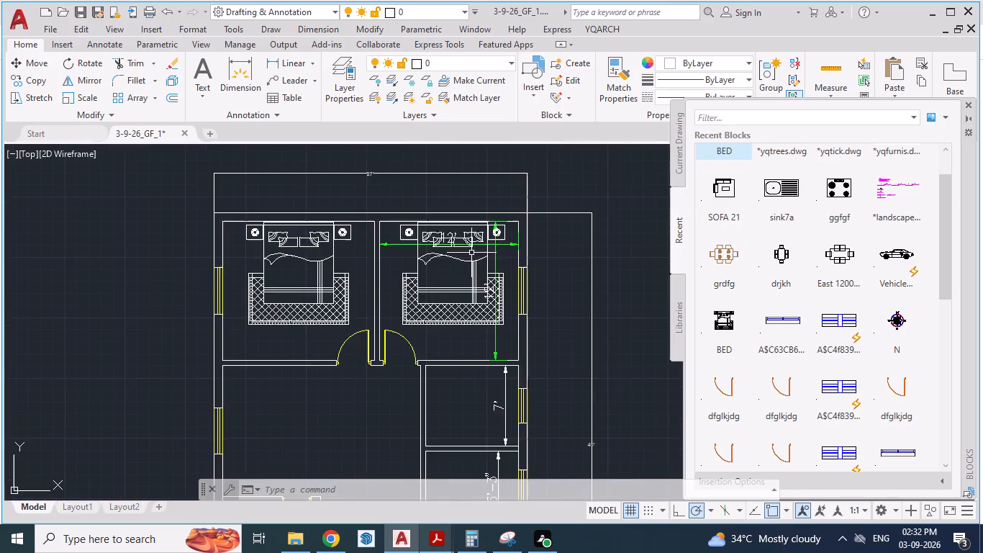
scroll(471, 253, down, 1)
key(Escape)
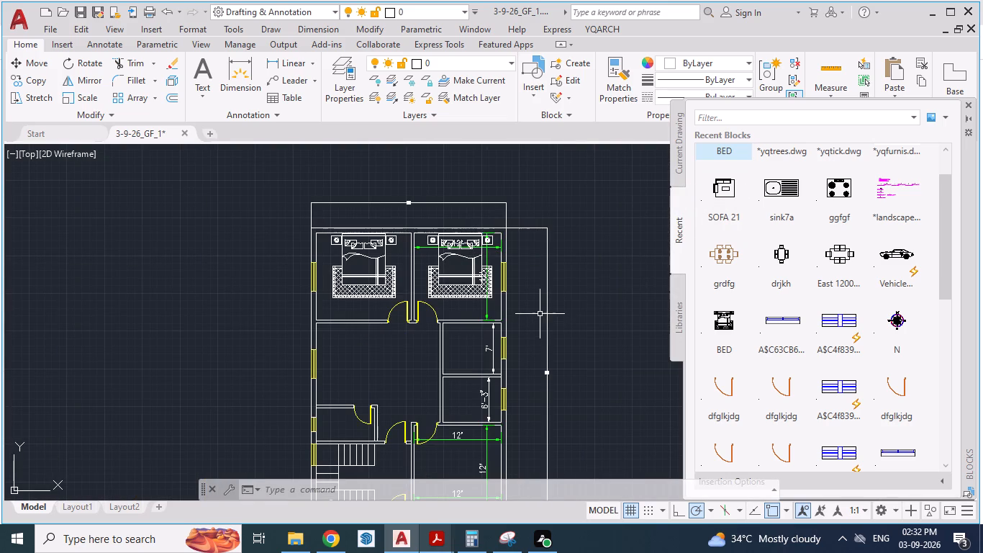
Check the BEDROOM1 label in the reference PDF, and copy the stair's UP text below the bed in the north-west bedroom.
key(alt+Tab)
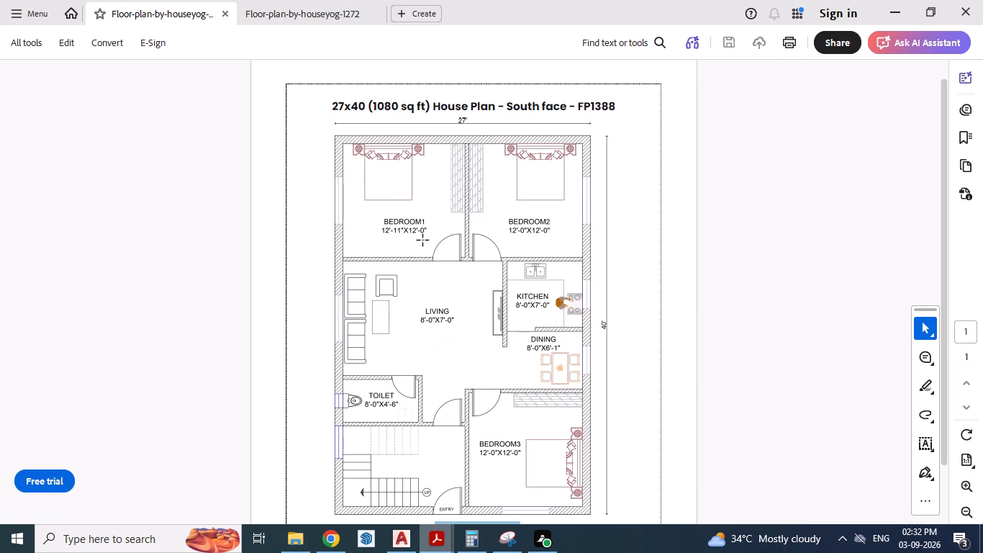
drag(435, 233, 374, 219)
key(Escape)
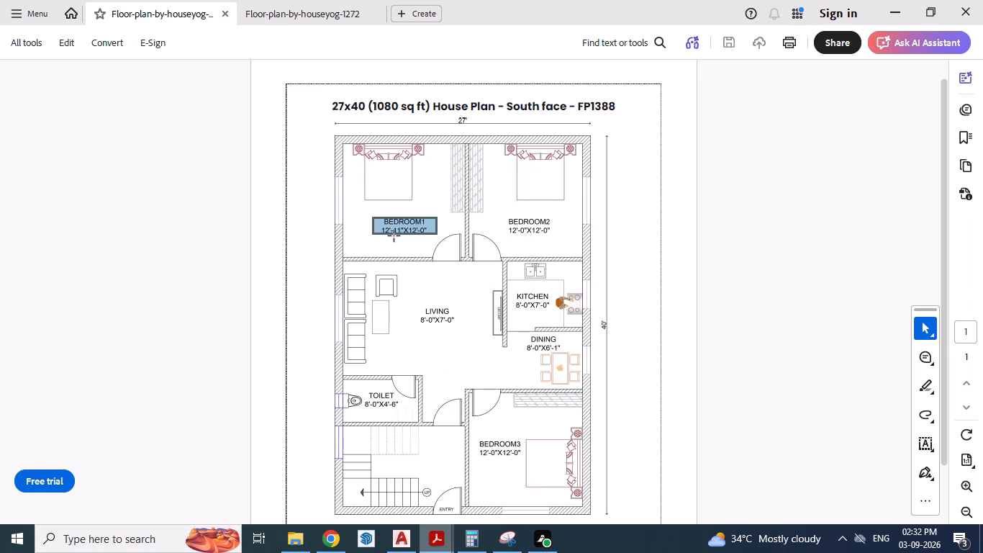
key(alt+Tab)
scroll(409, 233, down, 1)
scroll(411, 439, up, 2)
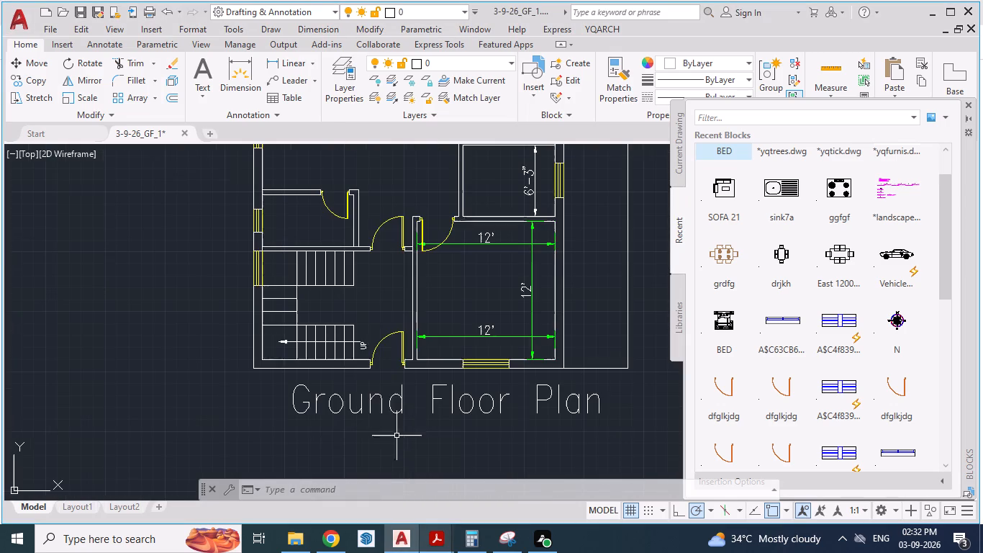
click(364, 341)
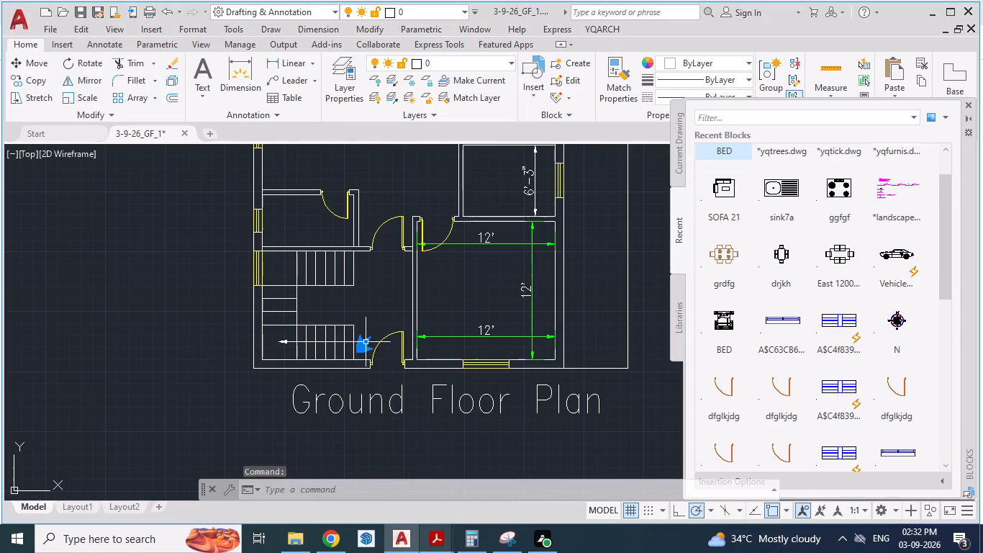
key(ctrl+c)
scroll(373, 380, down, 3)
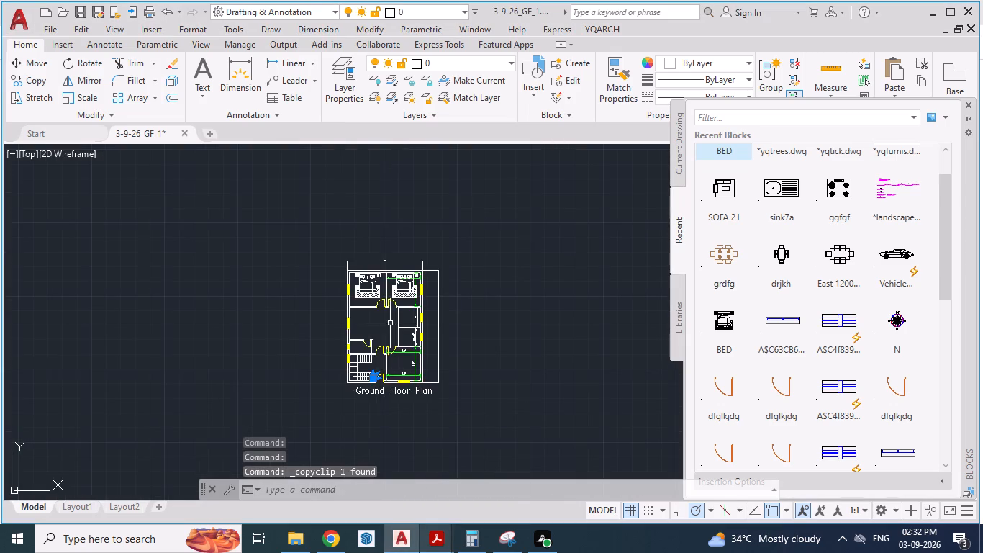
scroll(372, 271, up, 2)
scroll(350, 346, up, 2)
key(ctrl+v)
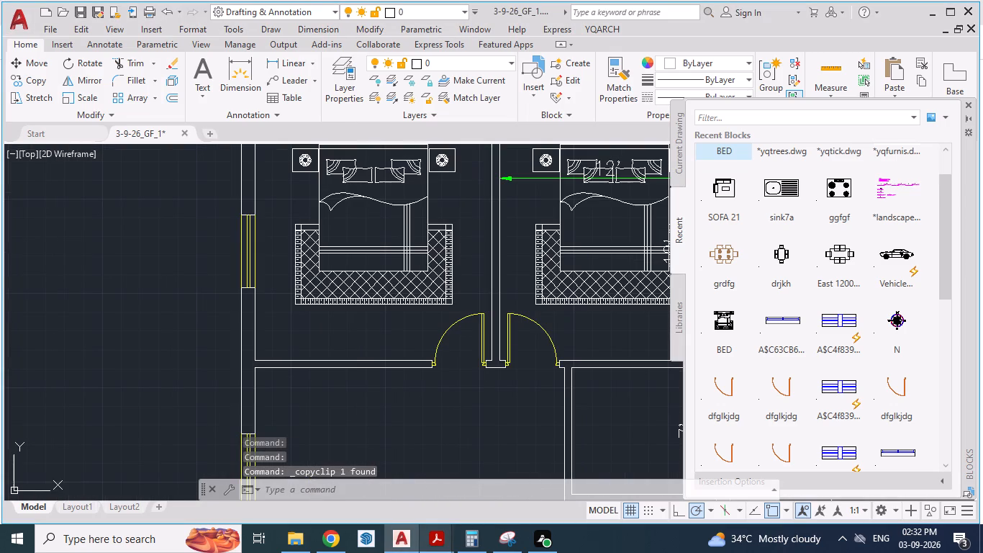
click(332, 333)
click(337, 327)
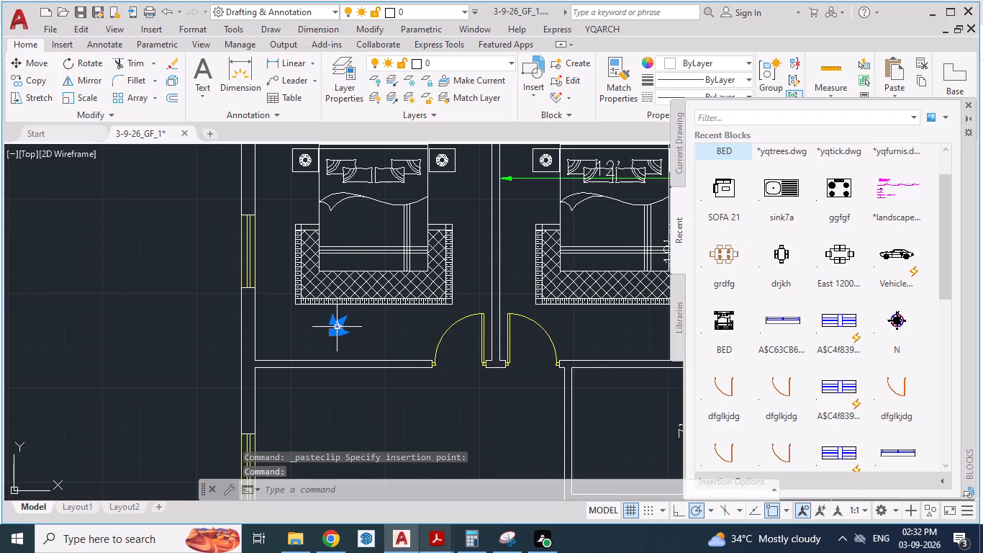
Rotate the copied UP text below the north-west bed so it reads horizontally.
text(RO)
key(Return)
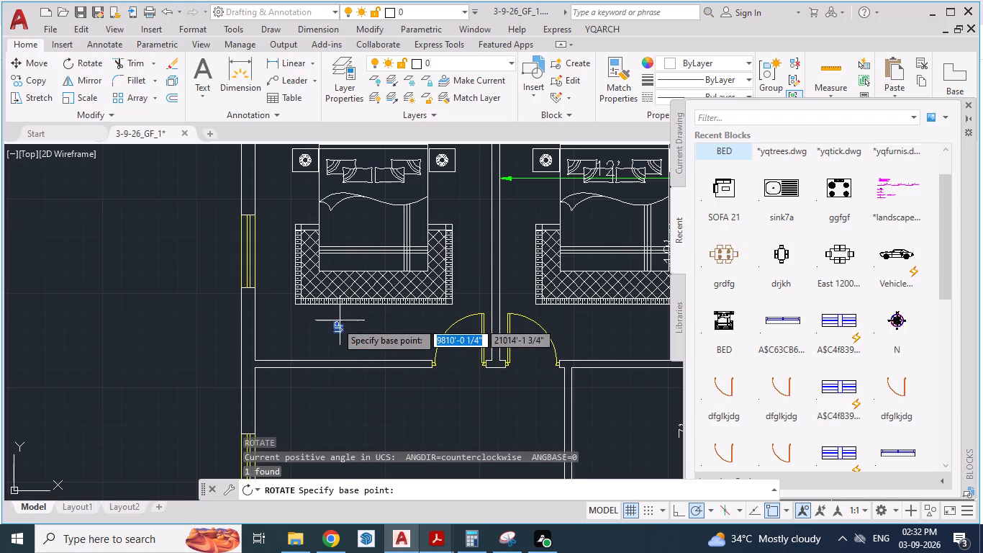
click(334, 322)
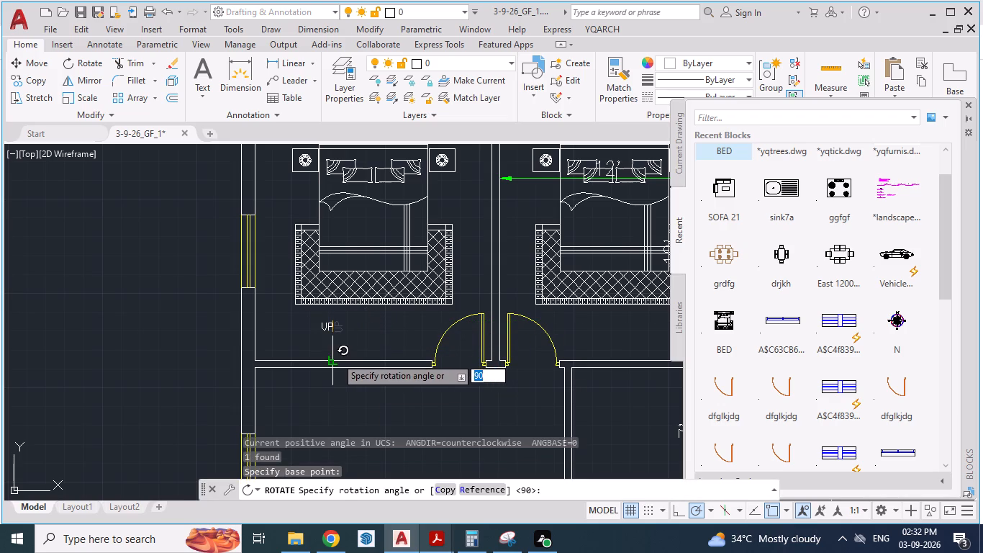
click(336, 357)
Widen the copied text's box and replace its content with BEDROOM 1, starting a second line and checking the reference PDF.
scroll(325, 319, up, 2)
double_click(322, 331)
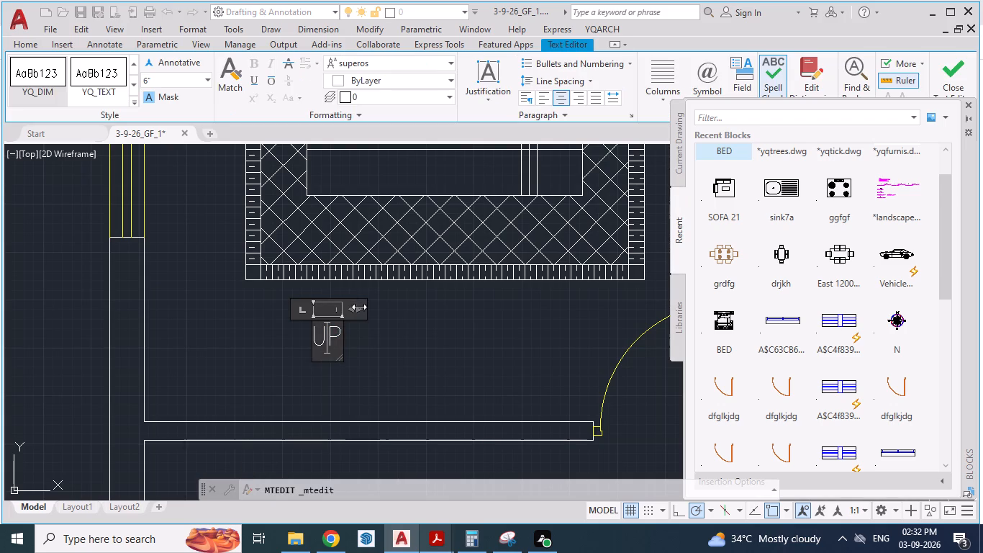
drag(359, 308, 554, 319)
drag(455, 336, 327, 336)
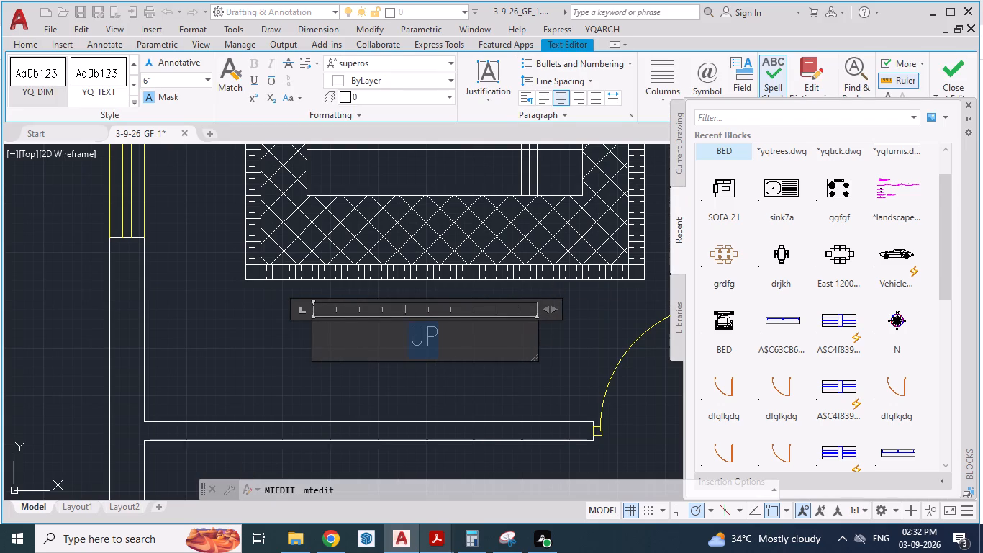
text(BEDROOM)
key(Return)
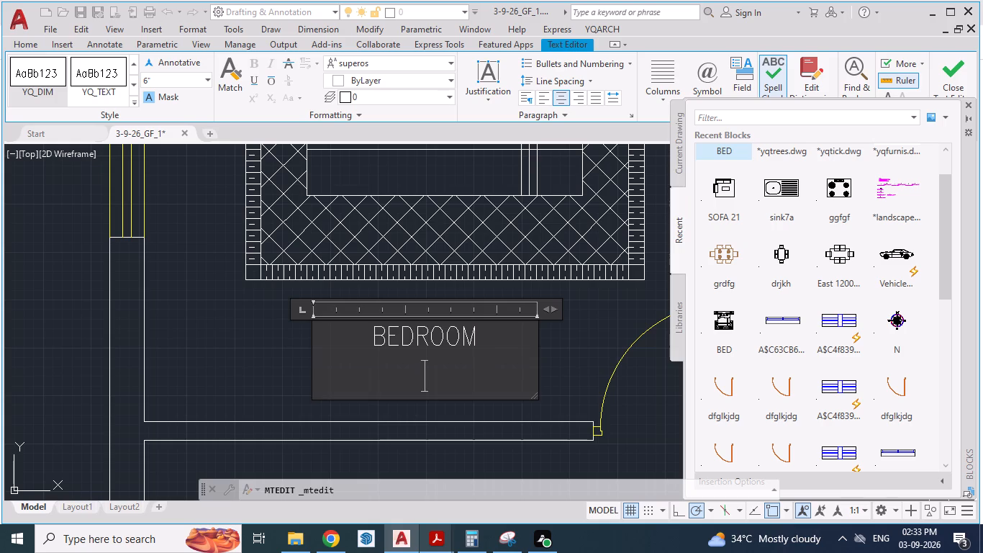
key(alt+Tab)
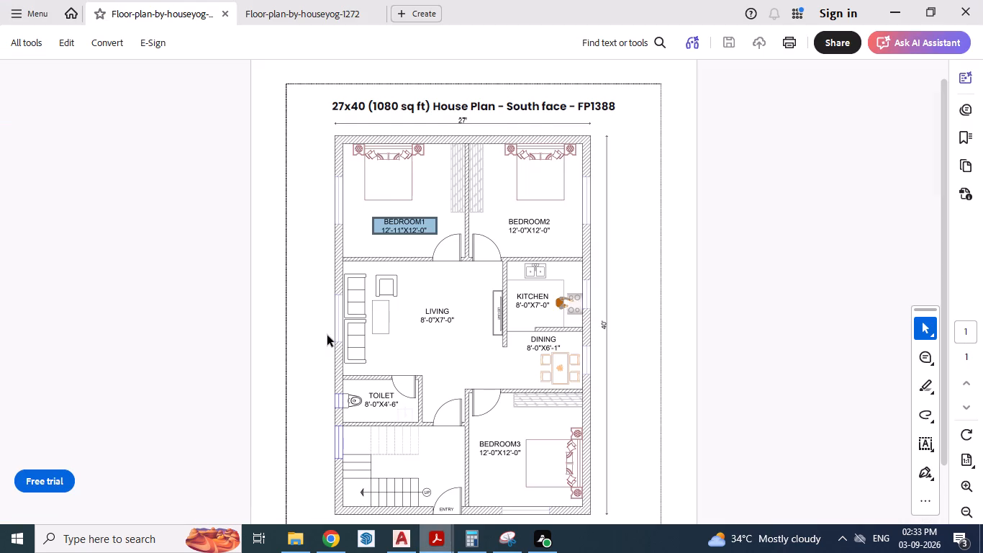
key(alt+Tab)
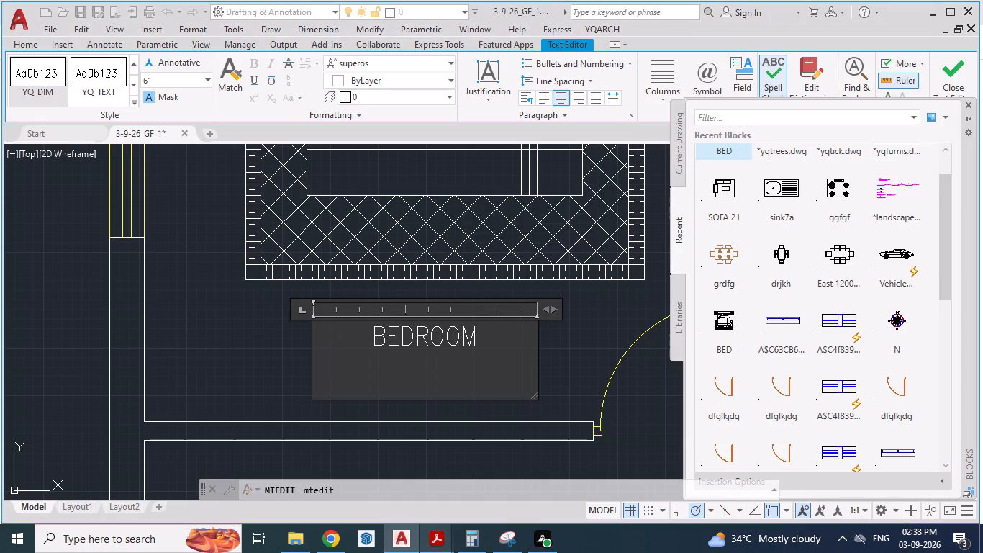
click(476, 338)
key(space)
key(1)
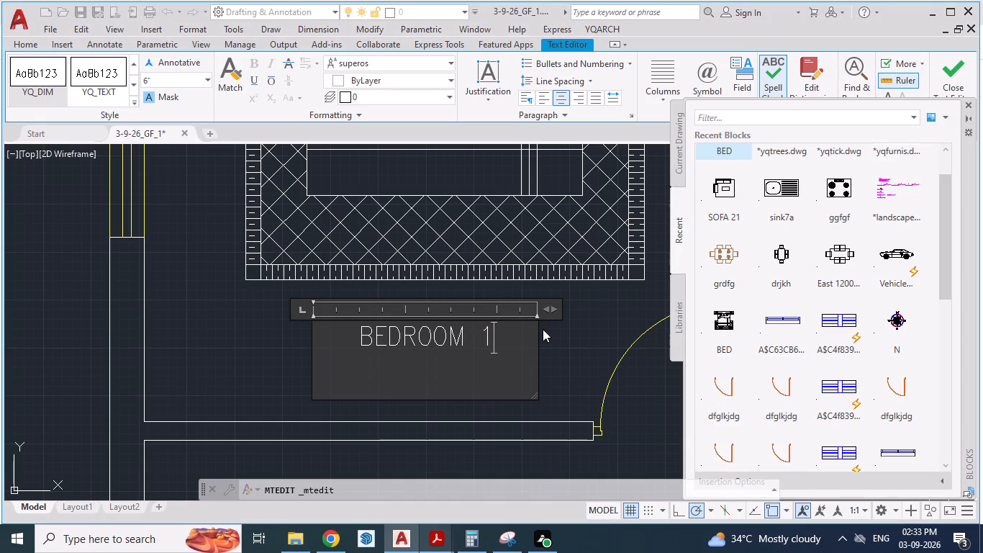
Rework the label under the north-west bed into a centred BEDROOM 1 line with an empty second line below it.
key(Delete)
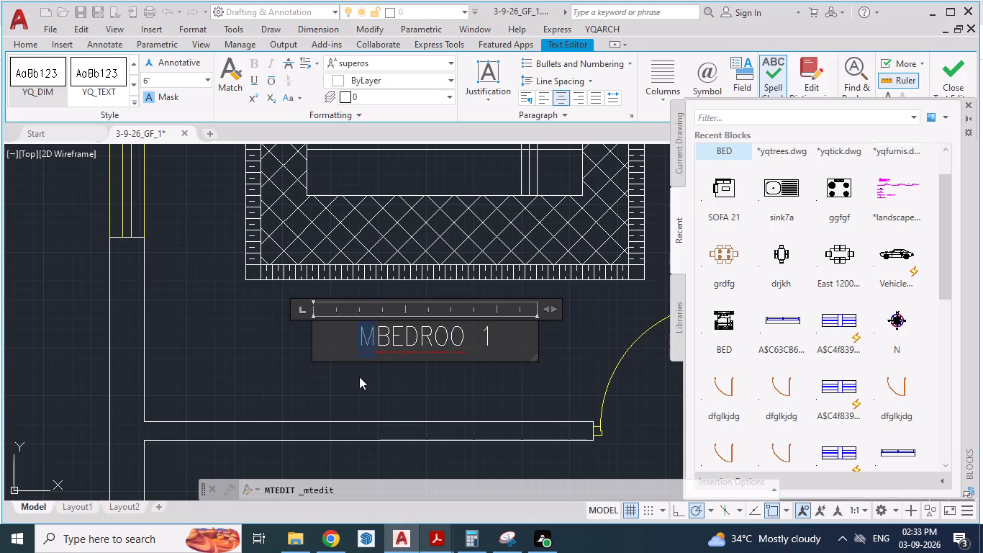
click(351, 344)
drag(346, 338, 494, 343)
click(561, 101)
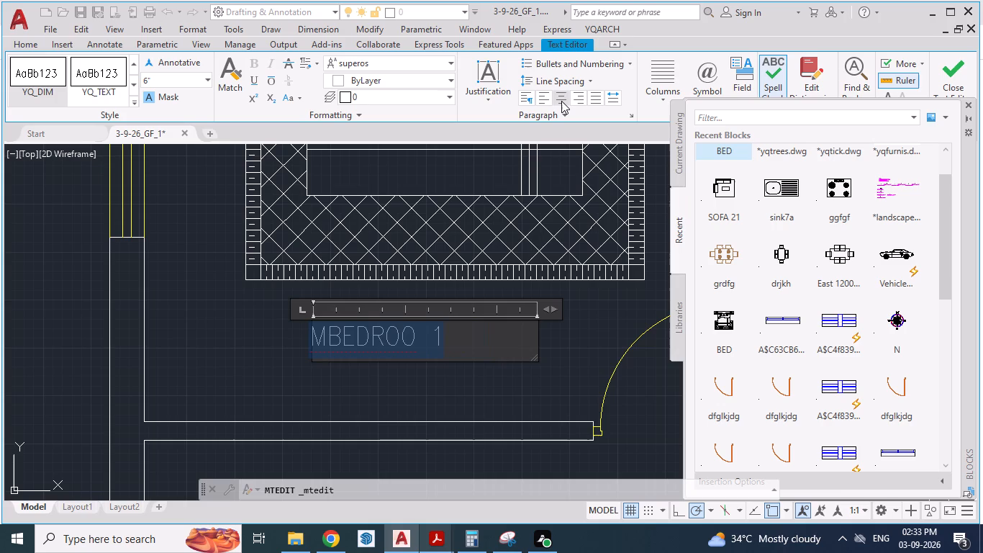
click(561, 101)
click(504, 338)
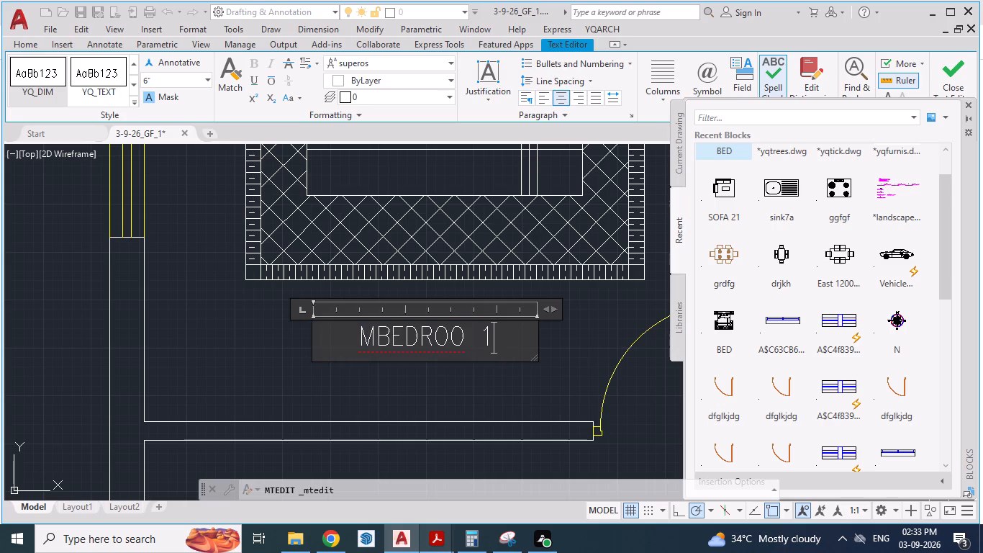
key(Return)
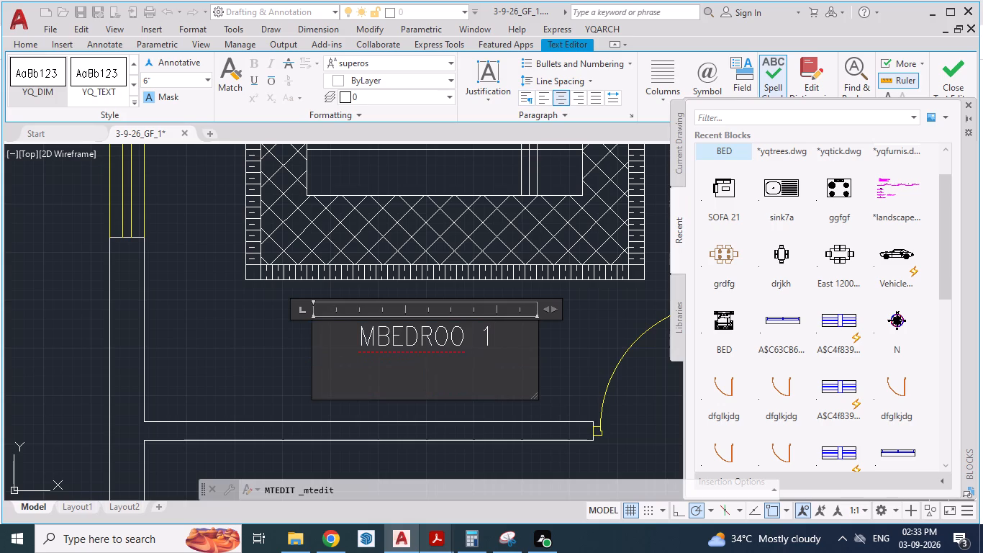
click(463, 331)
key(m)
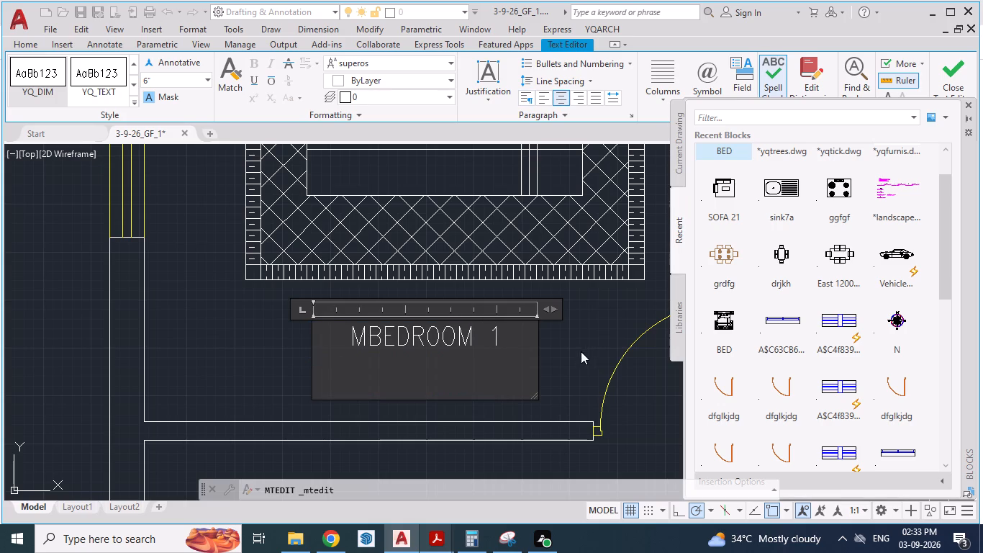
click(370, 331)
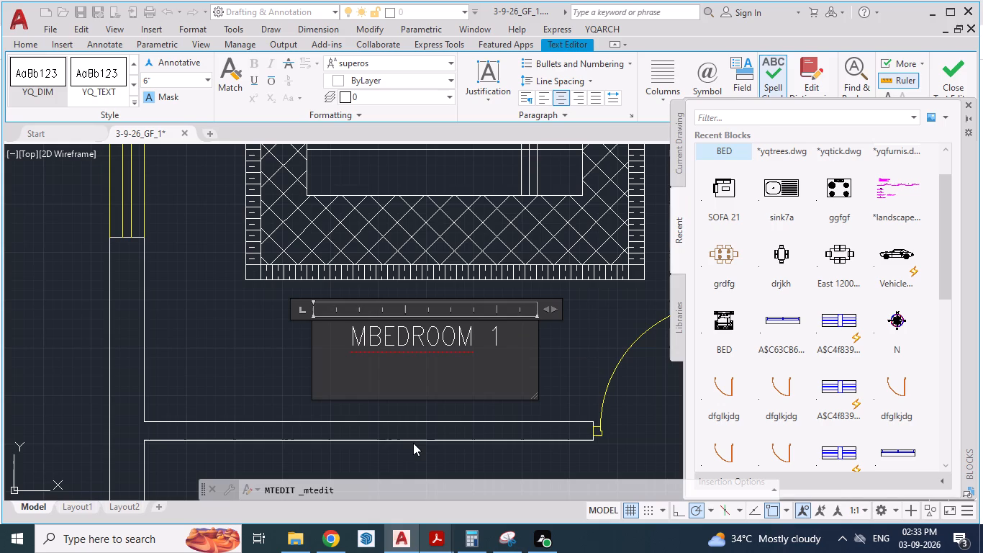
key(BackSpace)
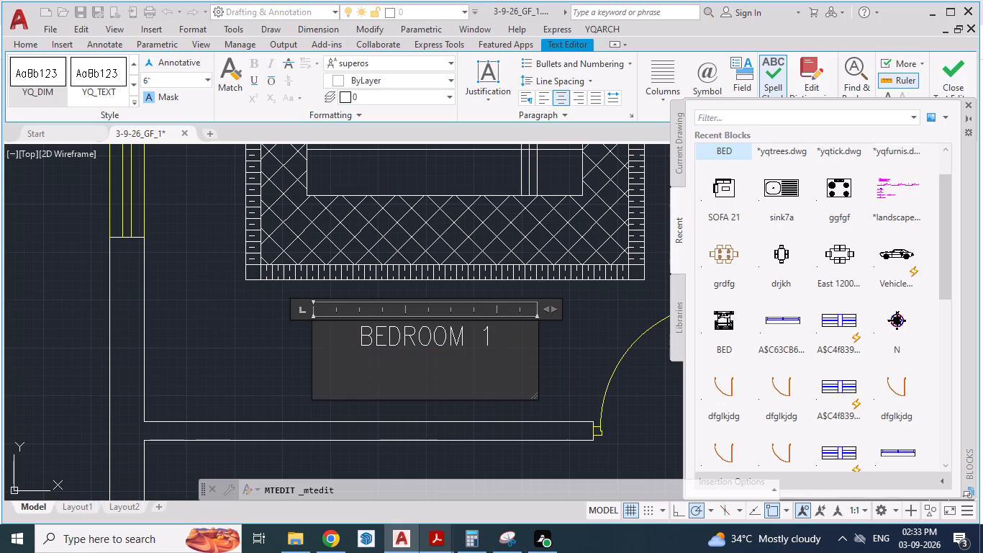
Add the room size 13'-1"X 12'-0" as the second line of the BEDROOM 1 label and finish editing.
click(497, 338)
key(Down)
scroll(387, 329, down, 2)
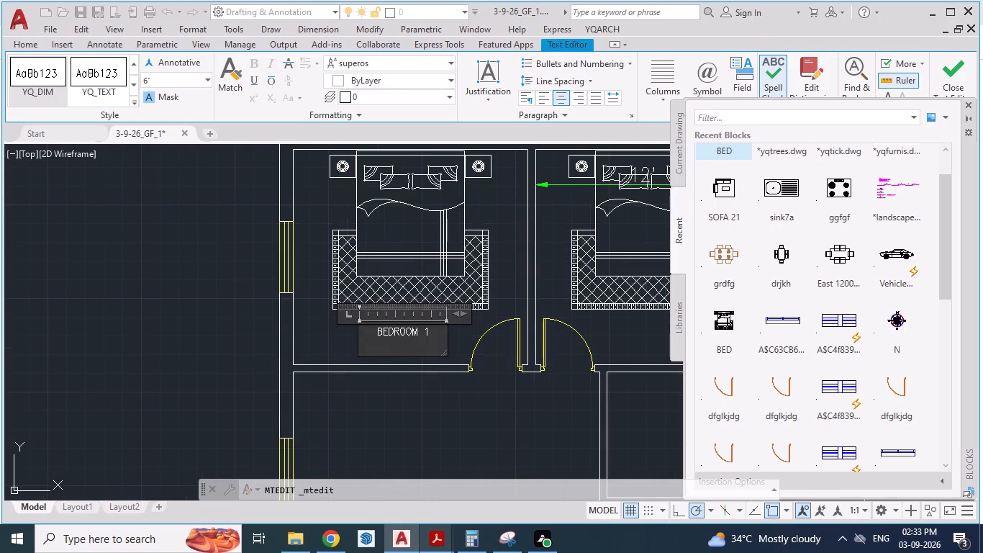
text(X 12)
key(apostrophe)
key(minus)
key(0)
key(shift+quotedbl)
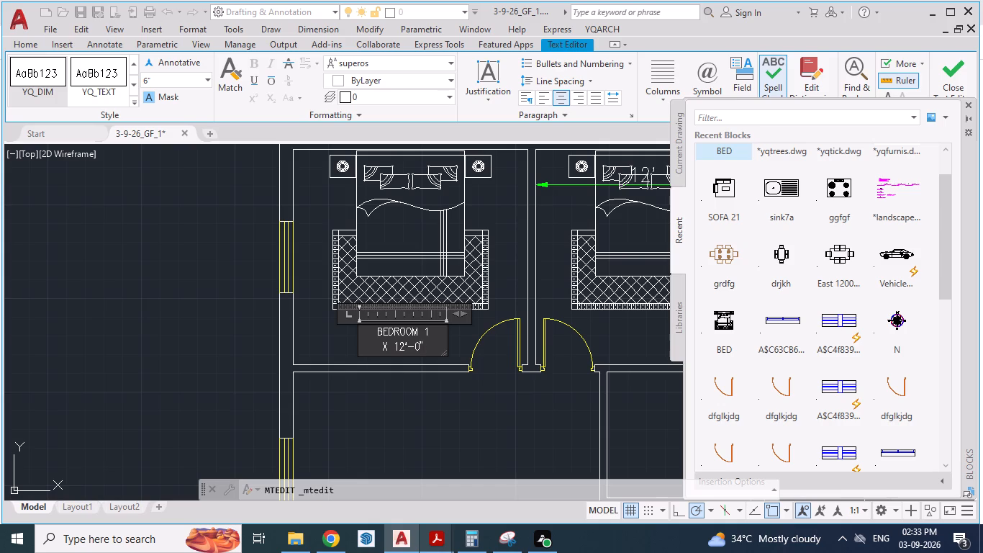
click(379, 343)
text(13')
key(minus)
text(1")
click(456, 343)
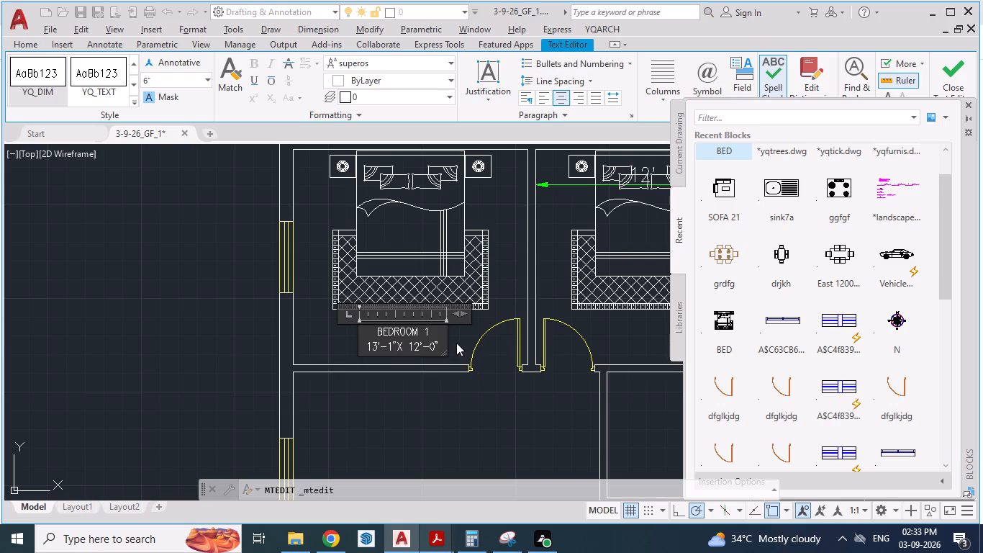
scroll(347, 335, down, 1)
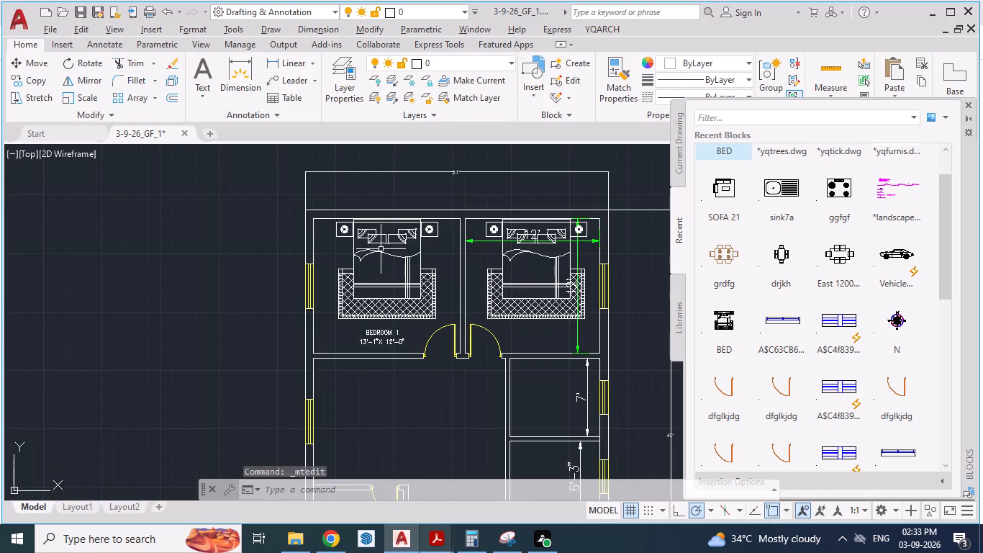
scroll(379, 247, up, 1)
key(Escape)
key(Escape)
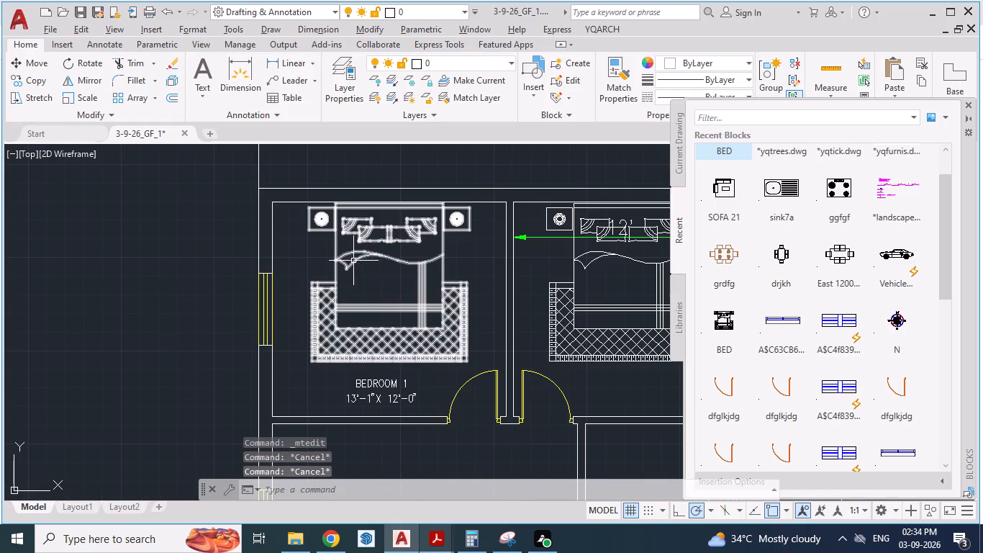
Add an aligned dimension across the north-west bedroom's inside width, placing it just below the north wall.
key(s)
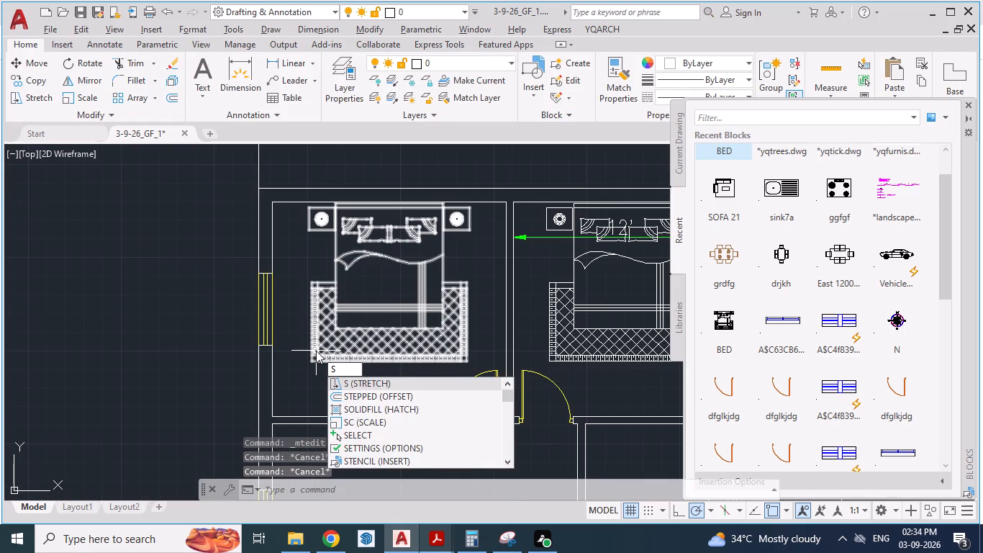
key(Escape)
key(Escape)
text(DA)
key(Return)
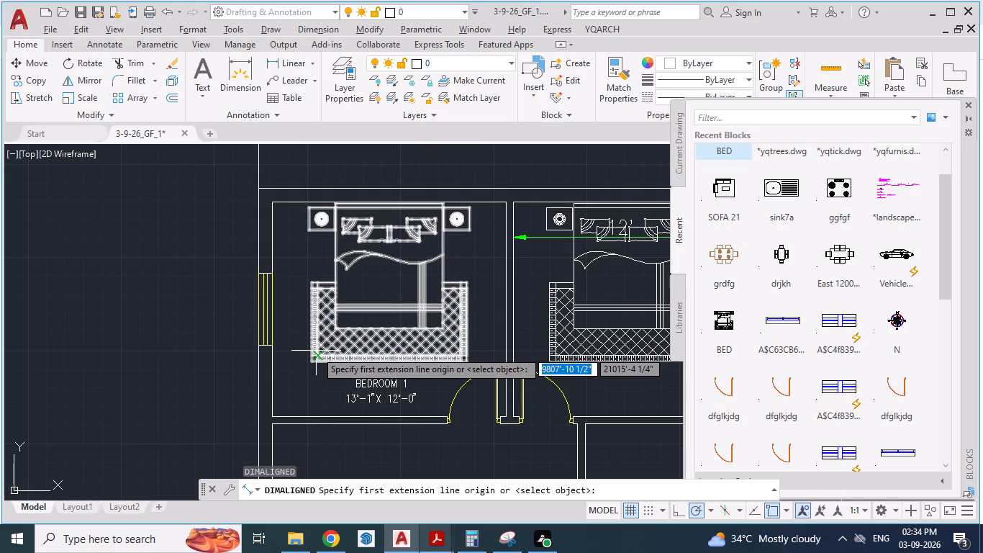
scroll(284, 188, up, 2)
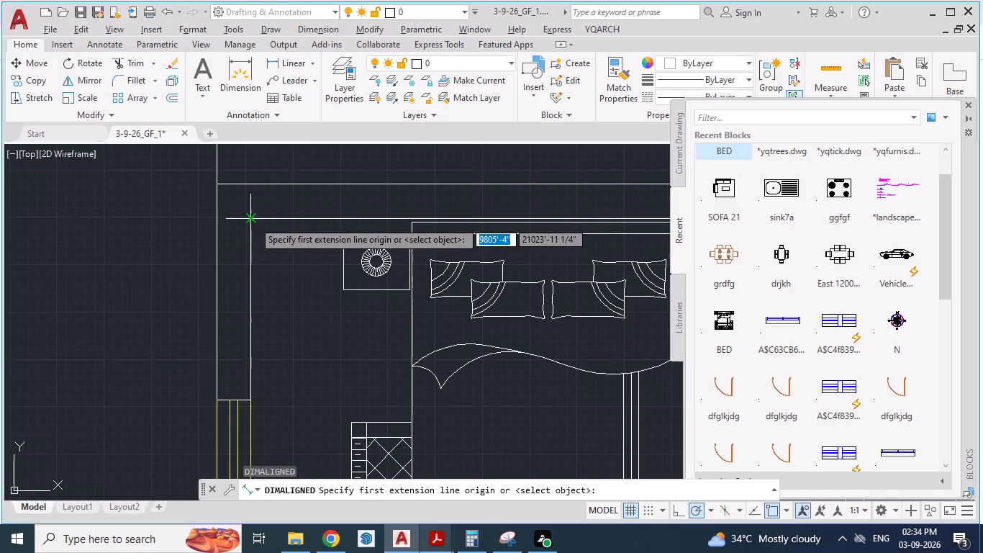
click(253, 221)
scroll(285, 222, down, 2)
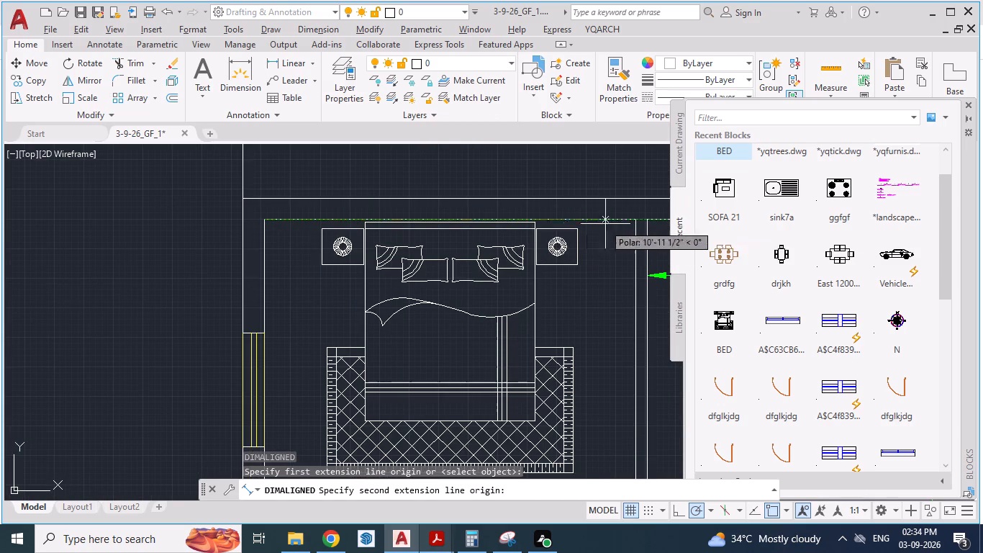
click(638, 225)
click(638, 240)
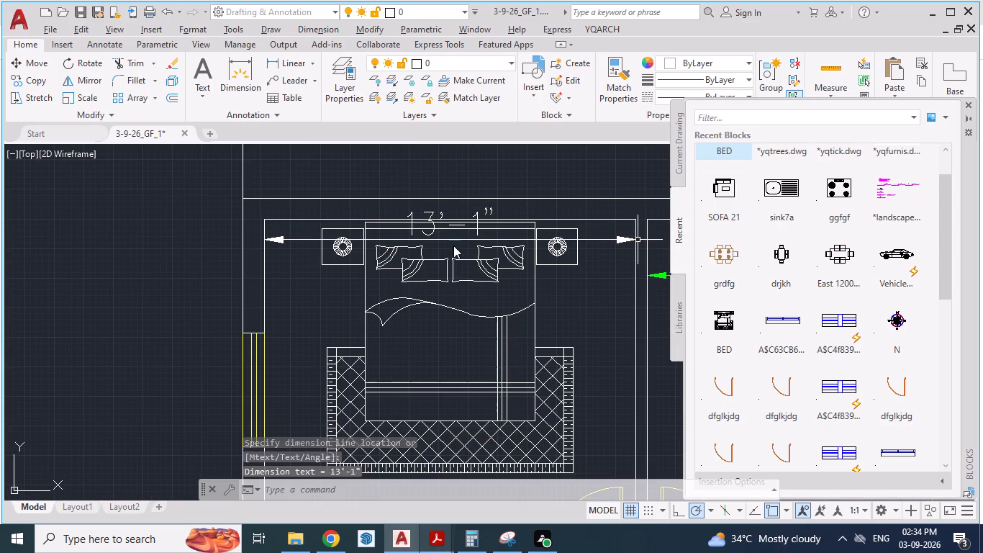
Copy the BEDROOM 1 label into the north-east bedroom, placing it below the bed beside the door swing.
scroll(433, 228, down, 2)
scroll(343, 232, down, 1)
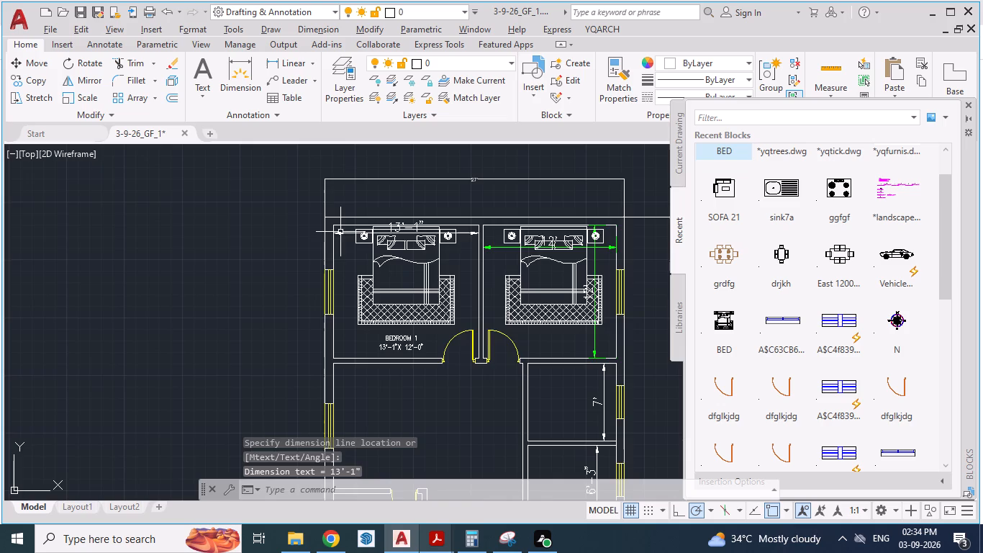
scroll(335, 232, down, 1)
scroll(490, 253, up, 2)
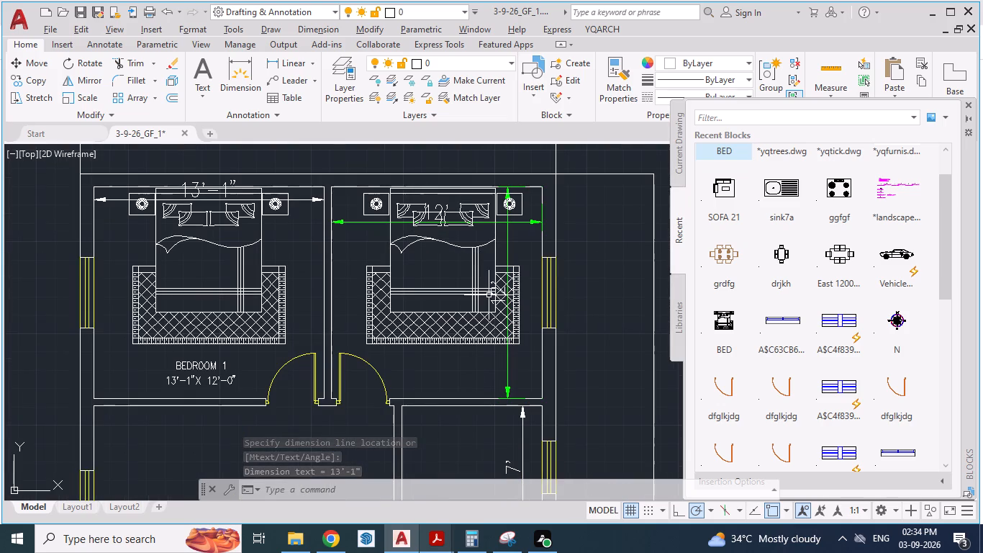
click(187, 365)
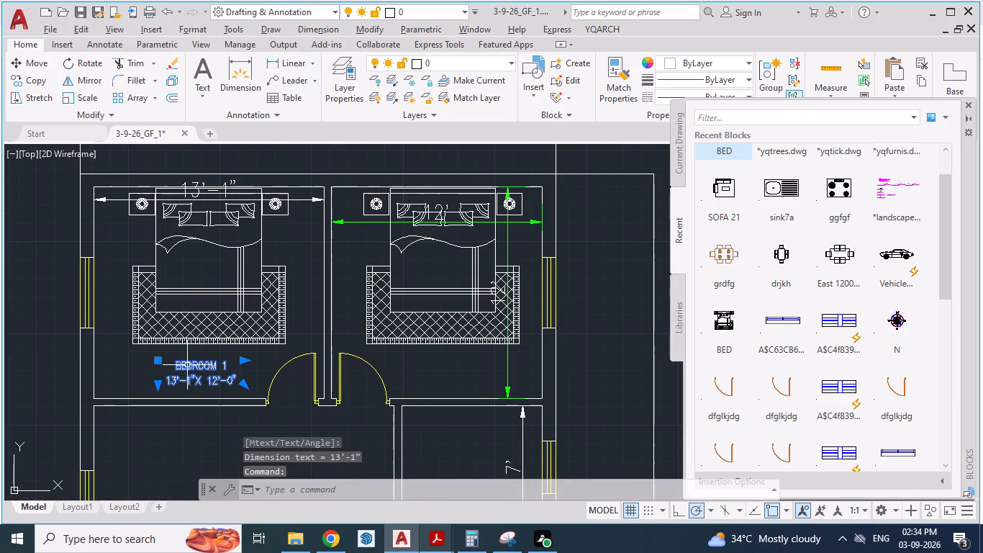
key(ctrl+c)
key(ctrl+v)
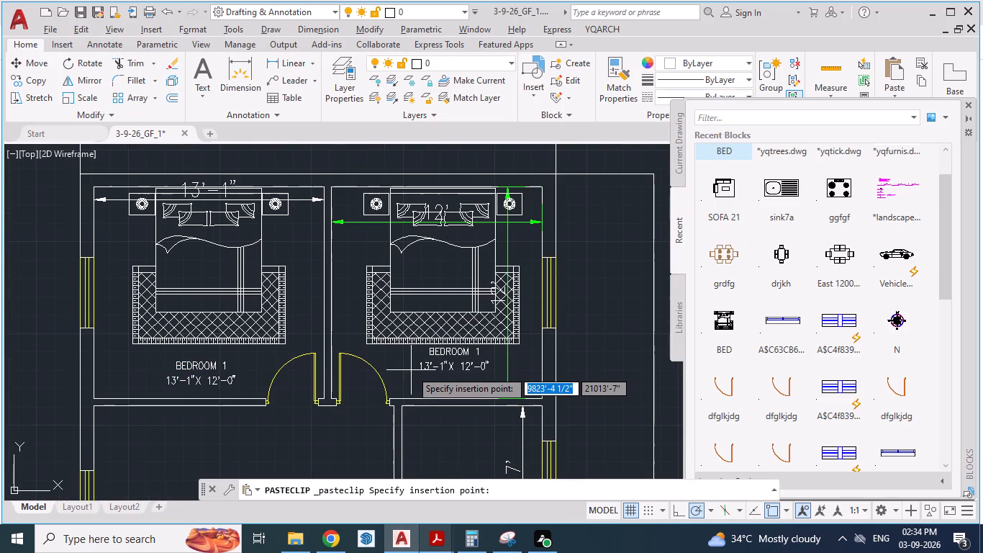
click(412, 374)
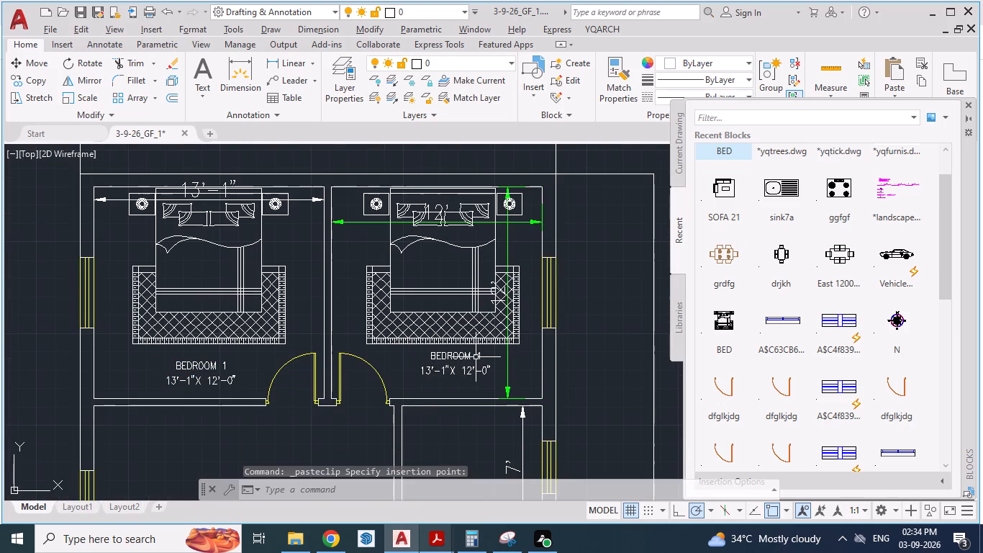
Rename the copied label in the north-east bedroom to BEDROOM 2.
double_click(476, 357)
key(alt+Tab)
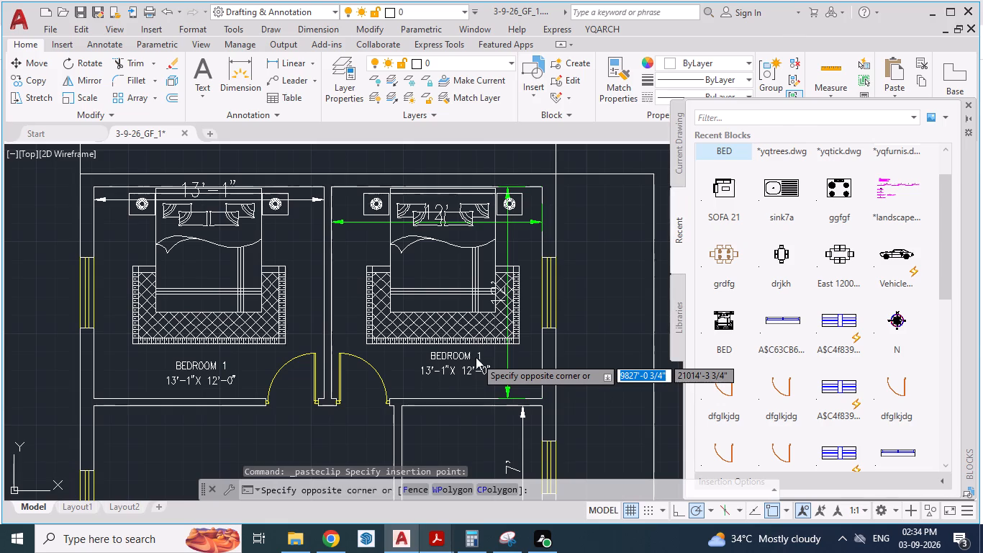
key(alt+Tab)
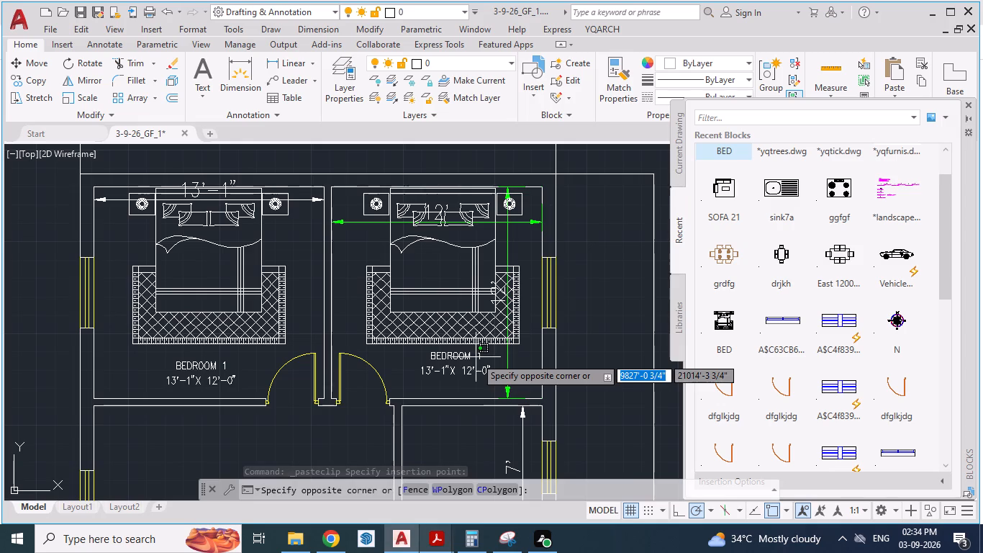
double_click(480, 356)
double_click(460, 356)
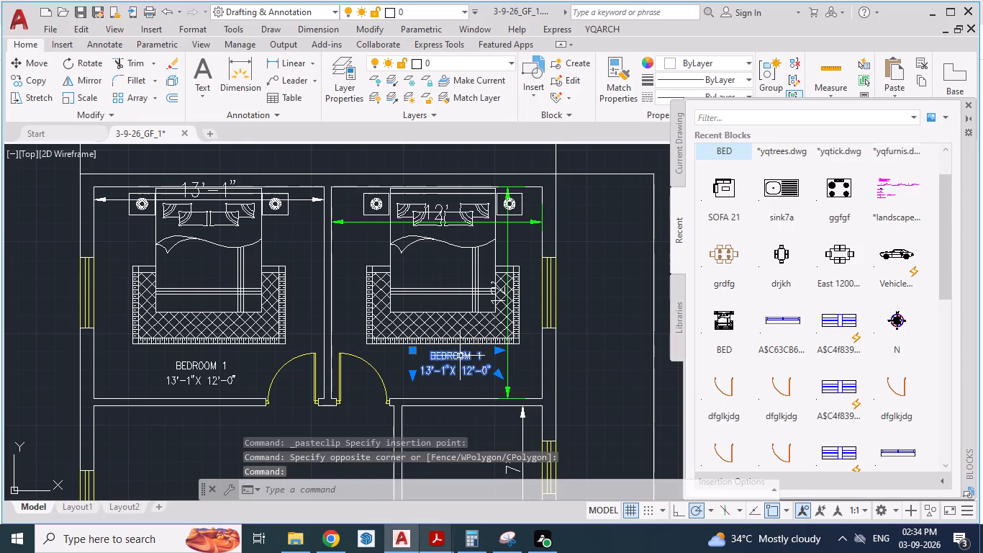
click(476, 356)
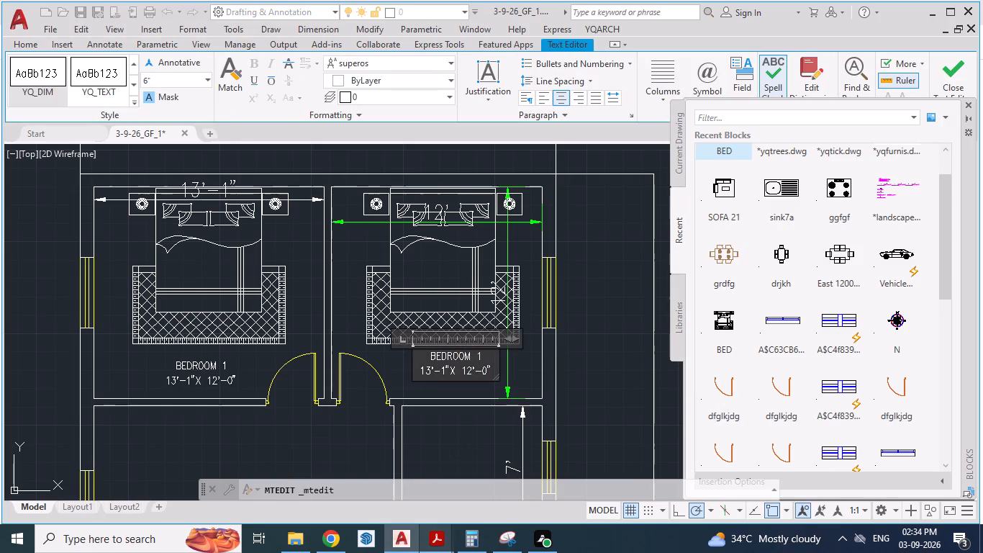
key(Delete)
key(2)
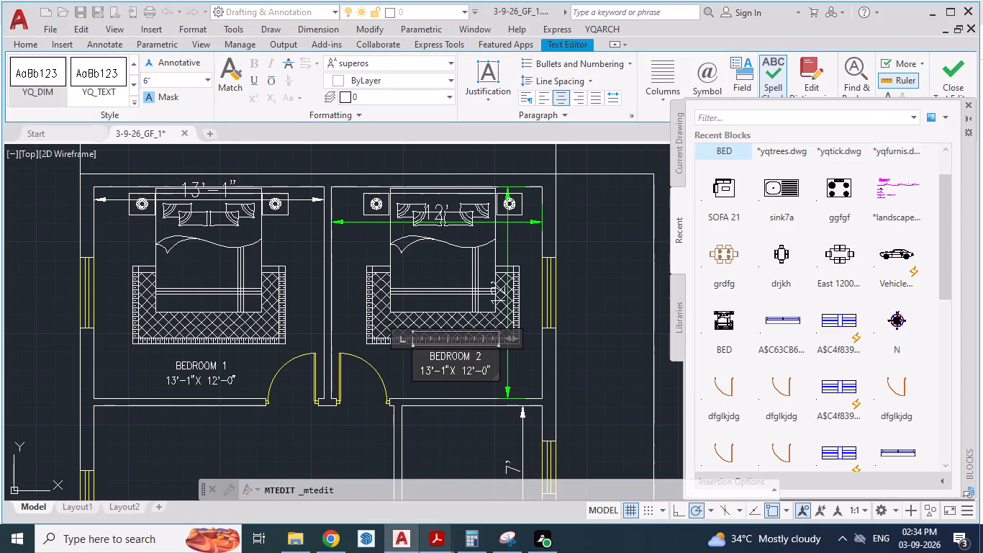
Set the size line of the BEDROOM 2 label to 12'-0"X 12'-0" and finish editing.
click(430, 370)
key(BackSpace)
key(2)
click(440, 372)
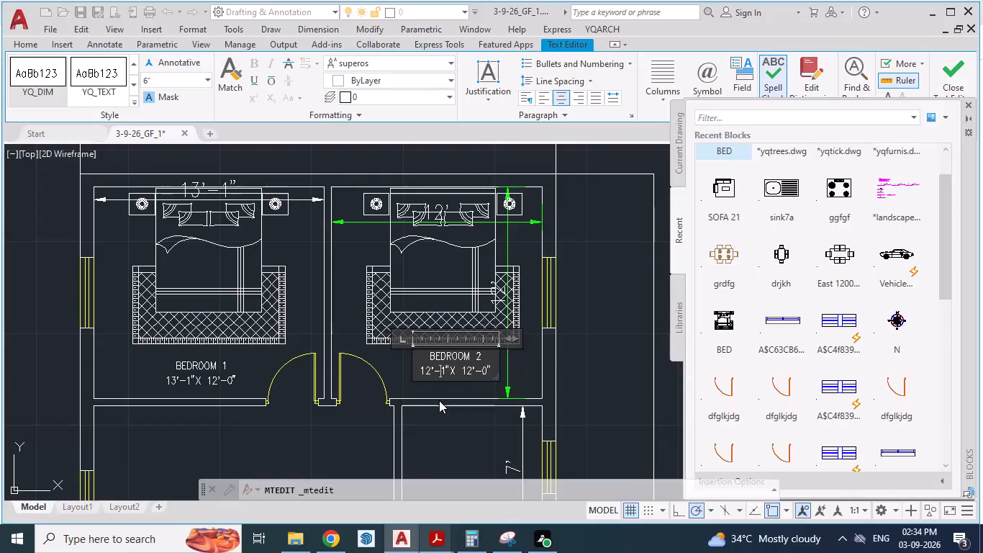
key(Delete)
key(0)
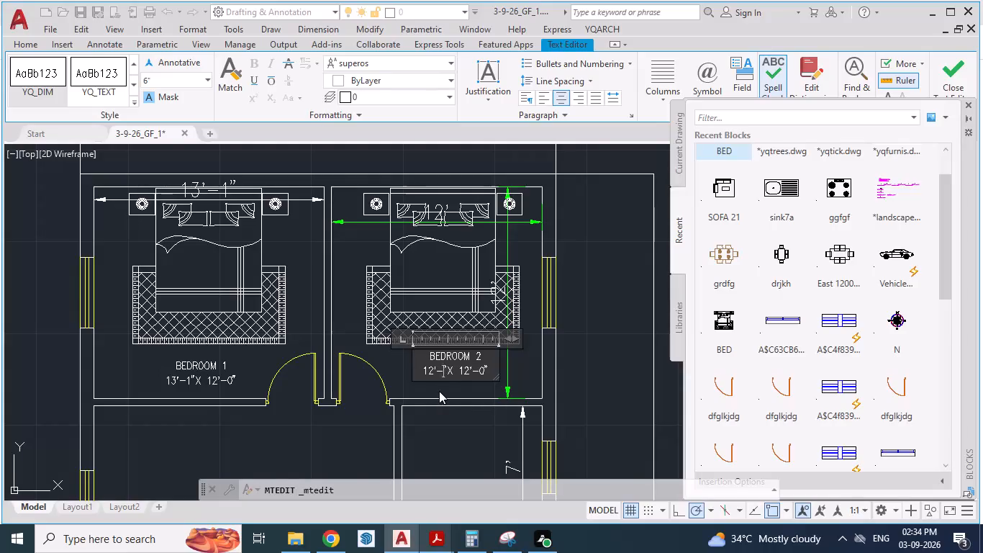
click(422, 387)
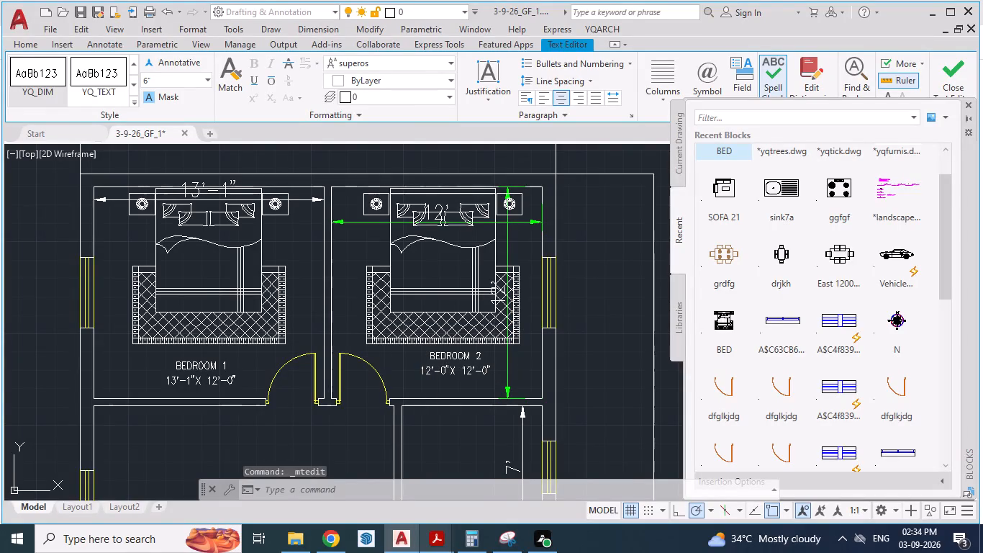
Check the reference house plan PDF for the room labels and furniture layout south of the bedrooms.
scroll(417, 317, down, 2)
scroll(432, 251, down, 1)
scroll(373, 372, up, 1)
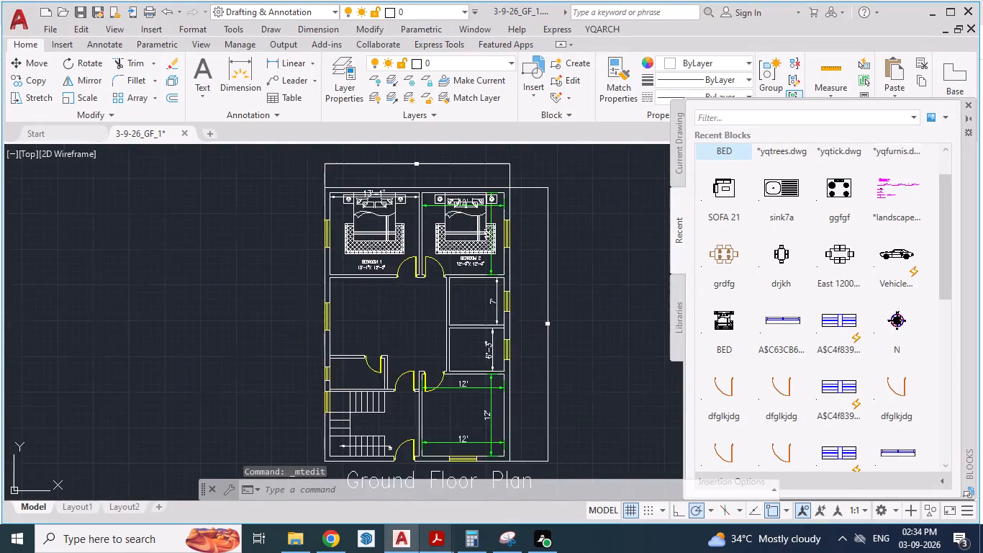
scroll(377, 356, up, 1)
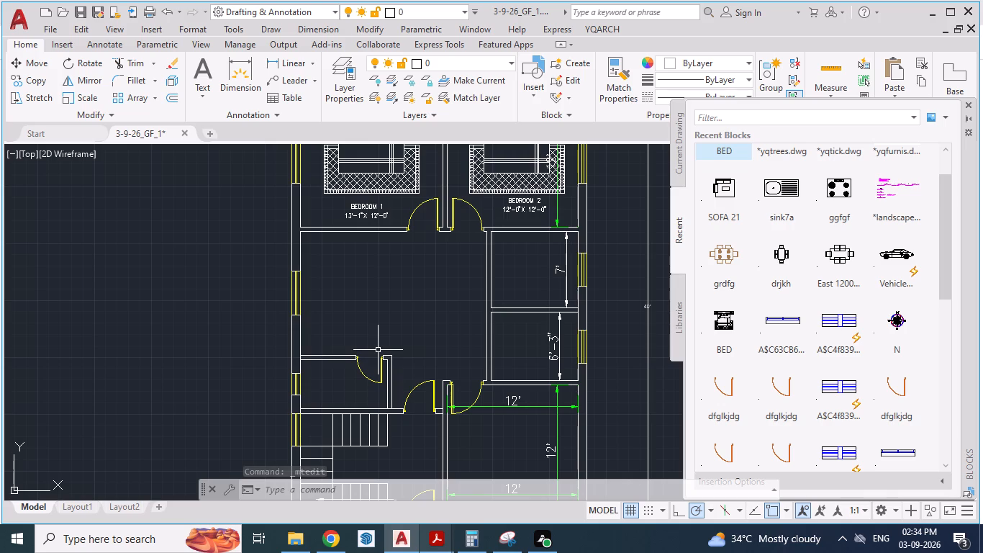
key(alt+Tab)
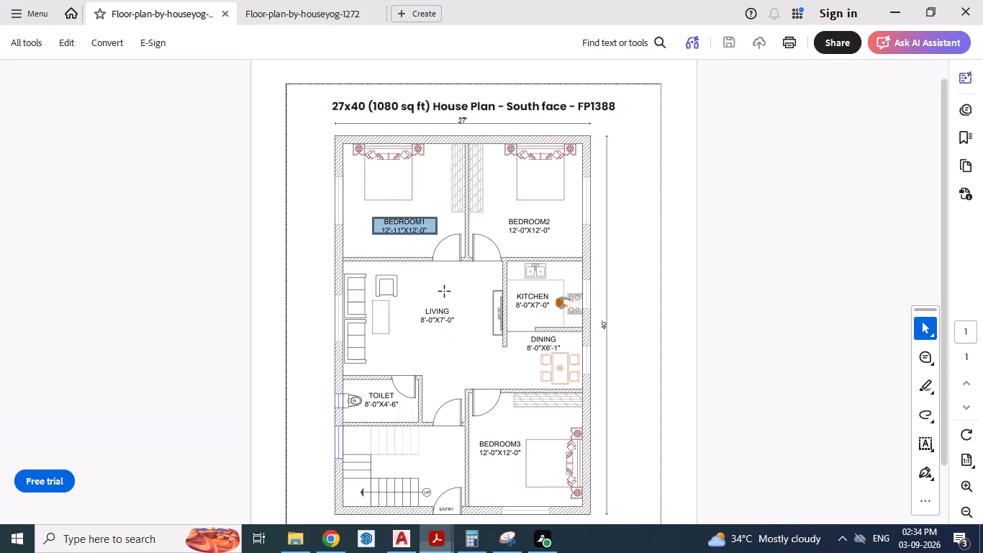
key(alt+Tab)
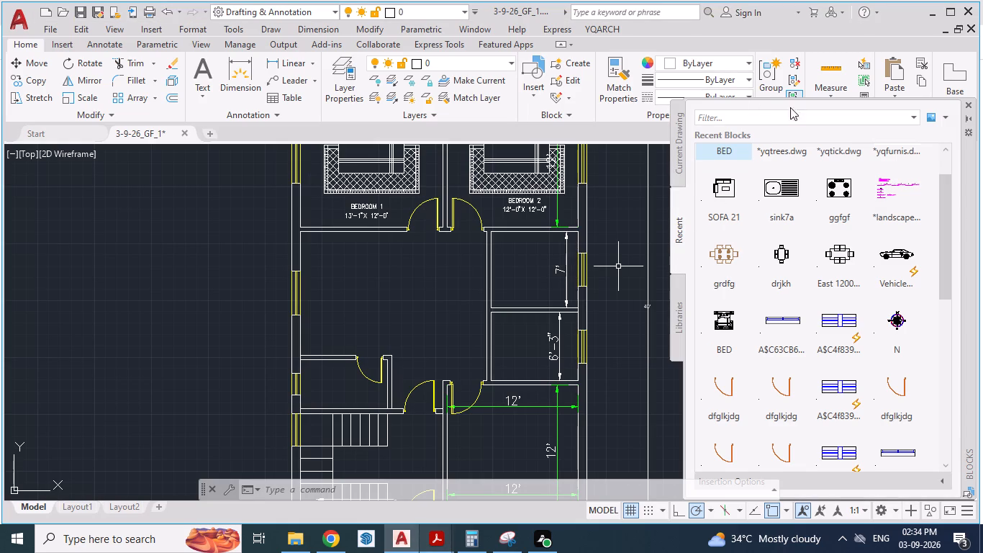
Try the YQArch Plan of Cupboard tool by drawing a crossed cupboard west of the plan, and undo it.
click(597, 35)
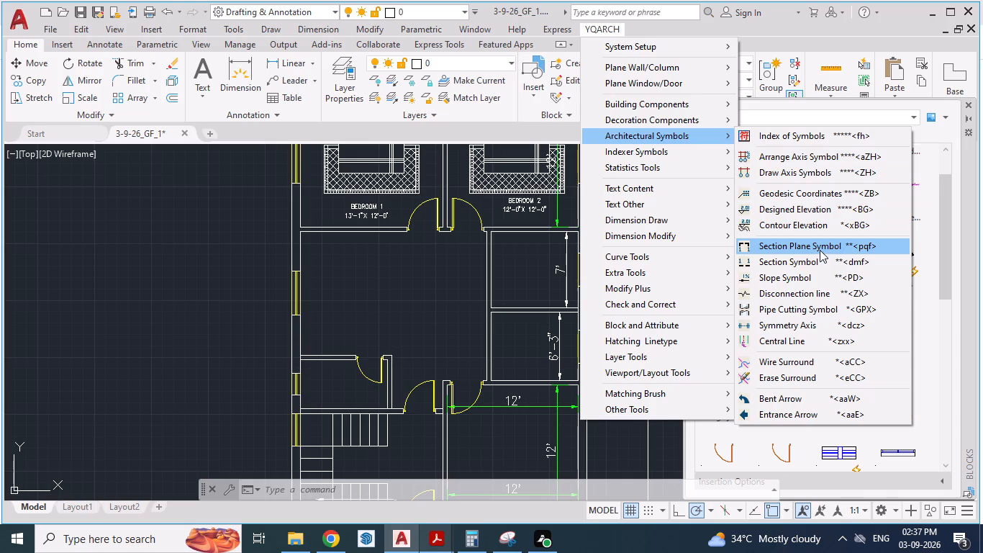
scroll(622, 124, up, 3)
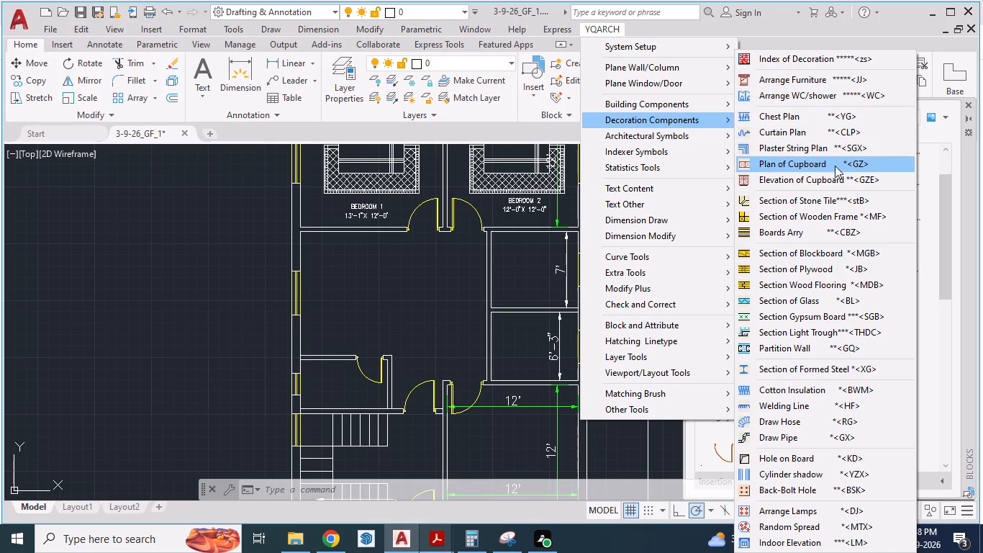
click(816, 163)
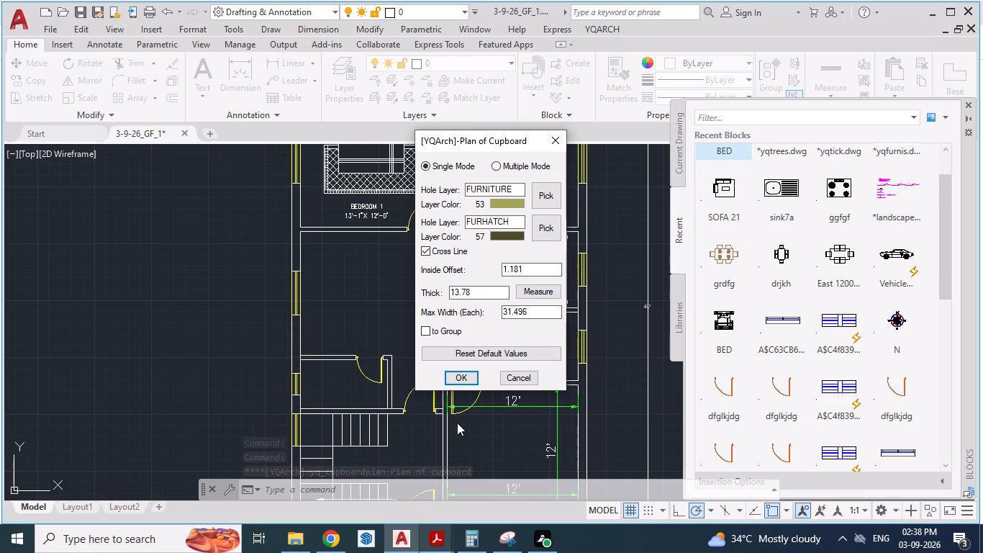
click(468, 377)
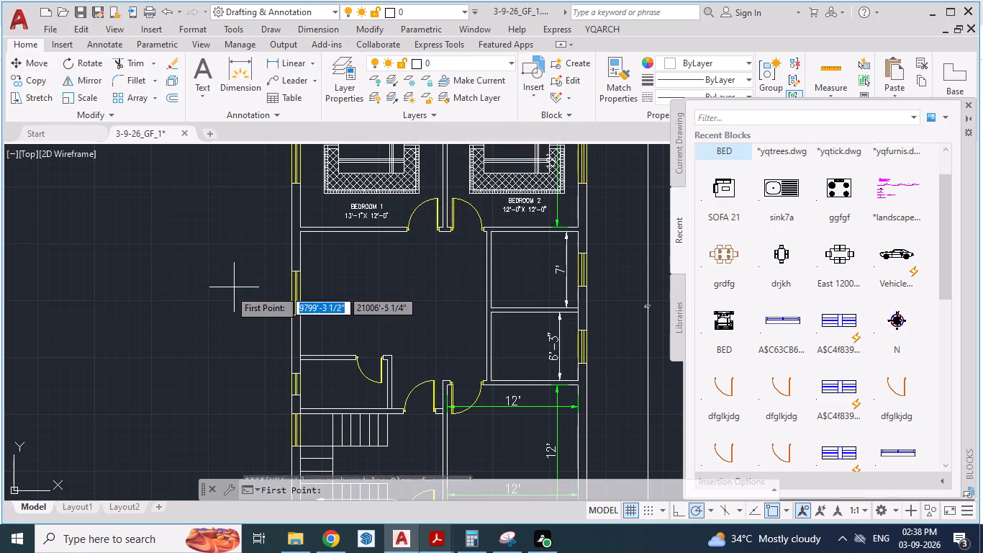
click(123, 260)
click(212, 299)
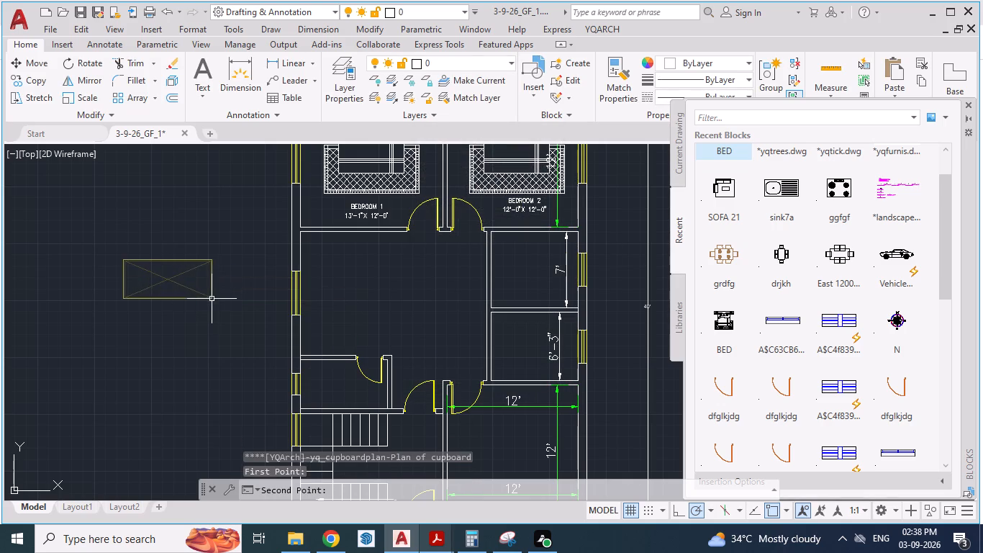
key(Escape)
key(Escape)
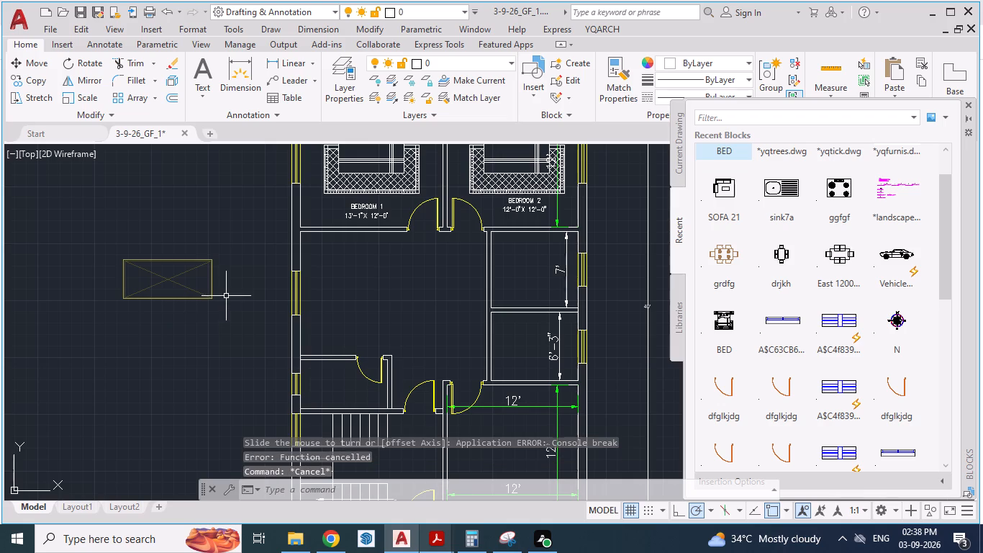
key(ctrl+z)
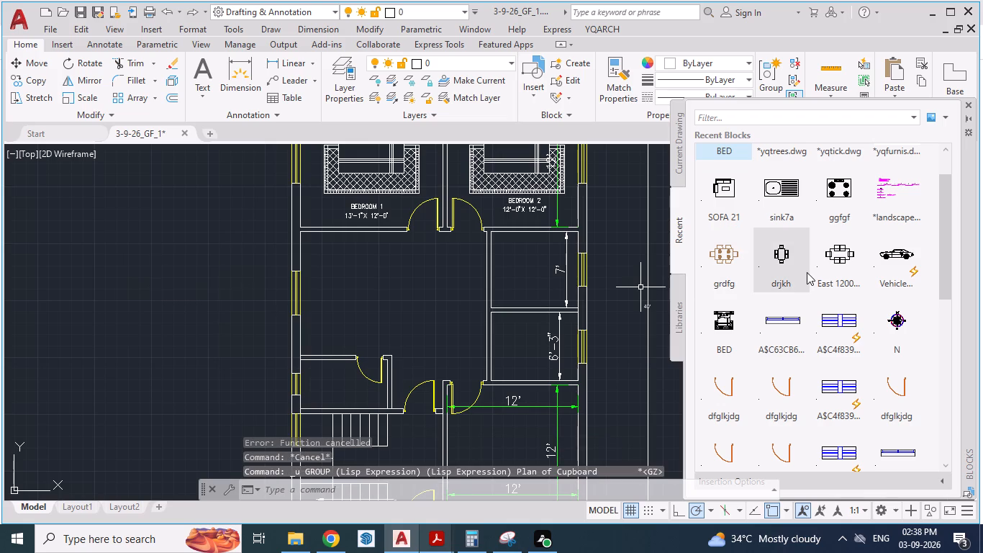
Place a tiled Kitchen arrangement with the YQArch Arrange Furniture tool in the empty area east of the plan, its counter along the south side.
click(599, 29)
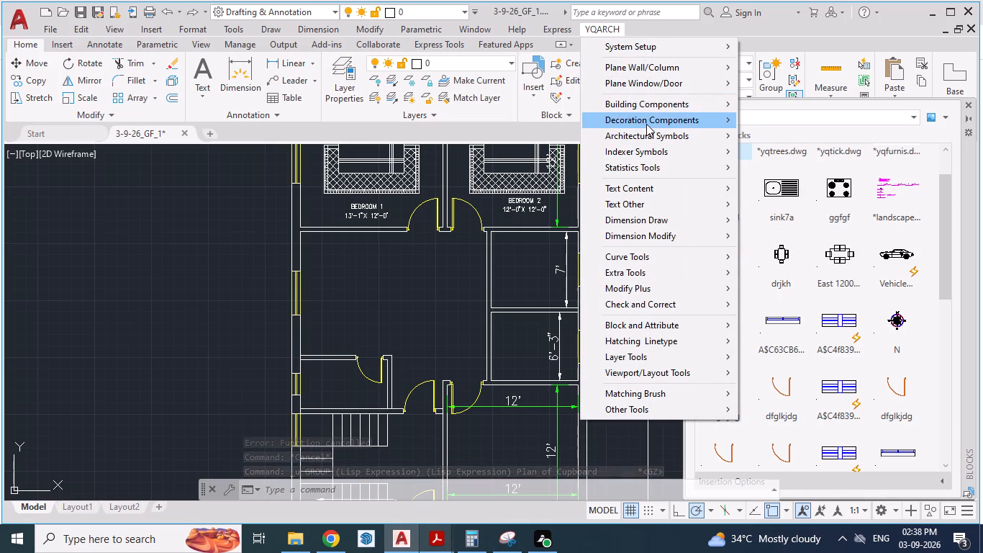
click(646, 124)
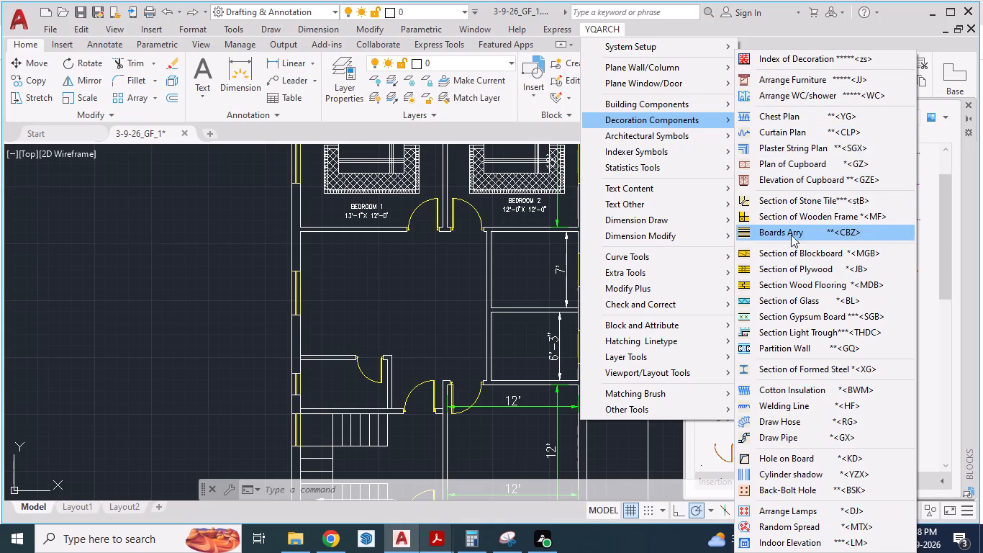
click(799, 84)
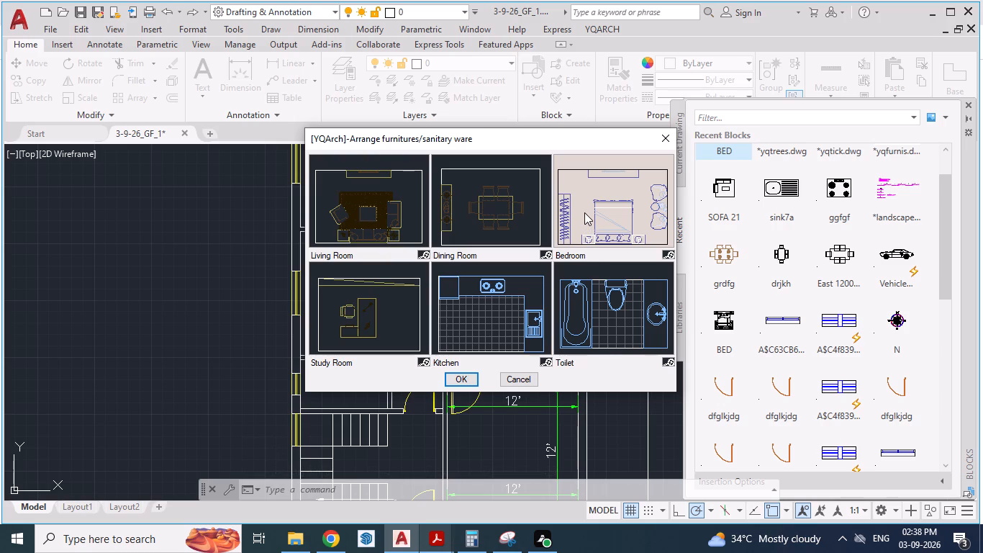
scroll(470, 238, down, 1)
click(491, 329)
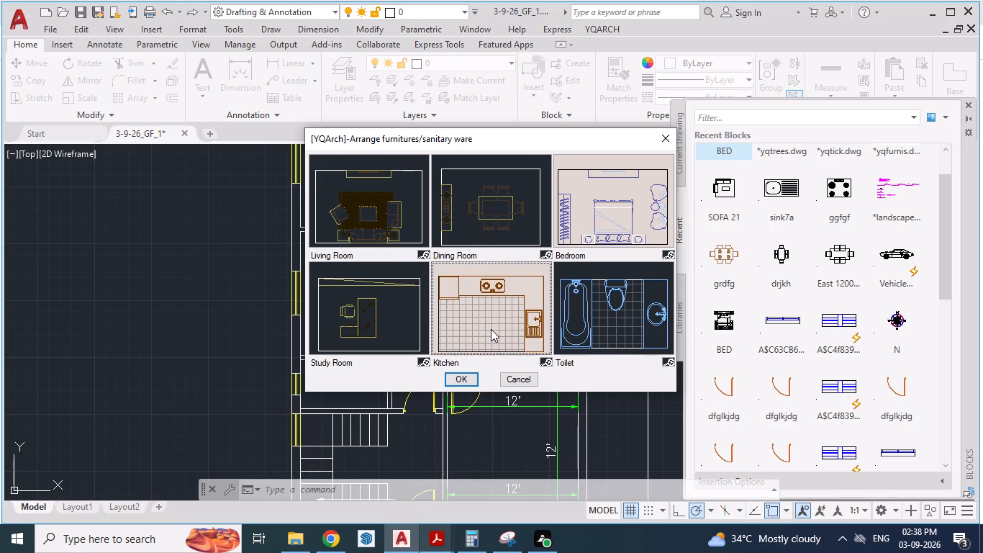
click(456, 379)
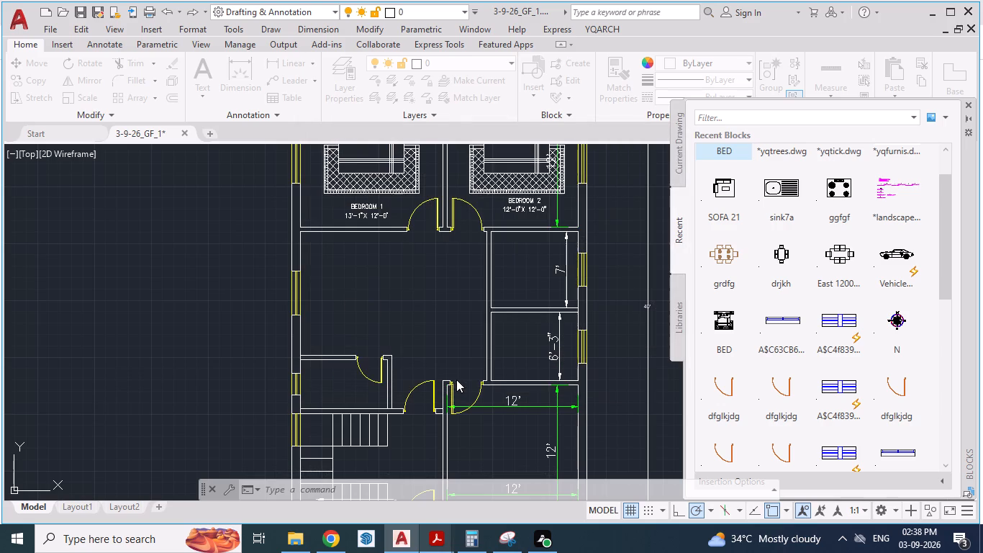
scroll(258, 326, down, 3)
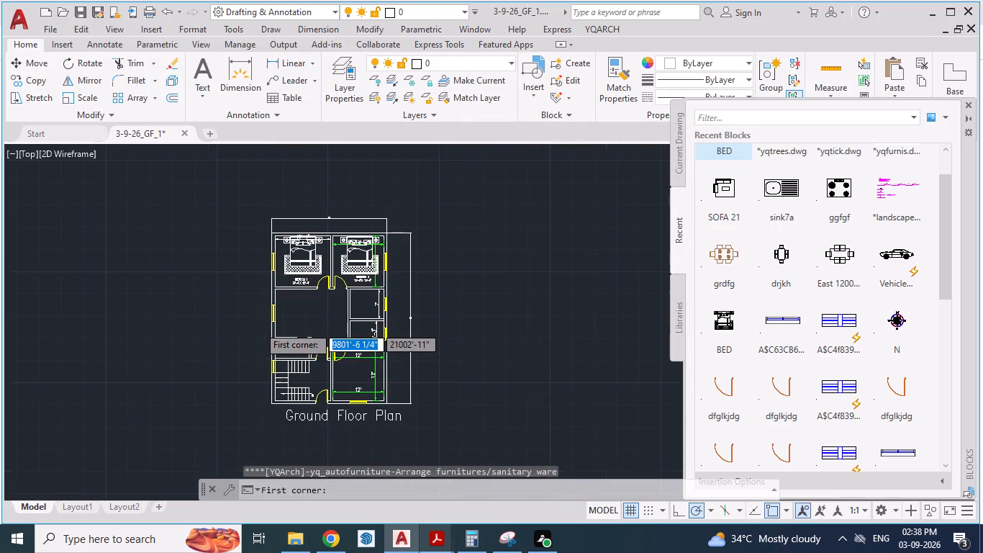
scroll(258, 326, down, 1)
click(386, 308)
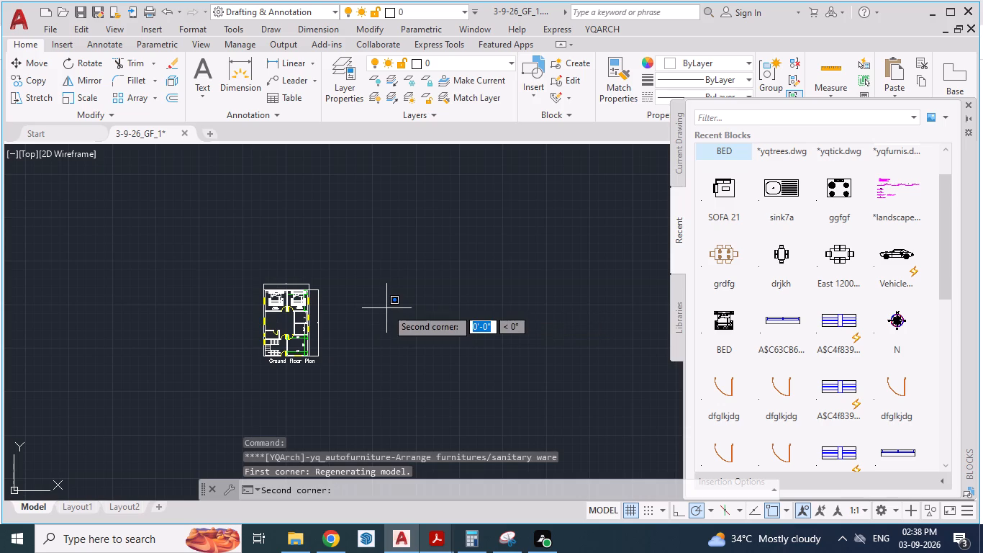
click(429, 344)
scroll(404, 336, up, 2)
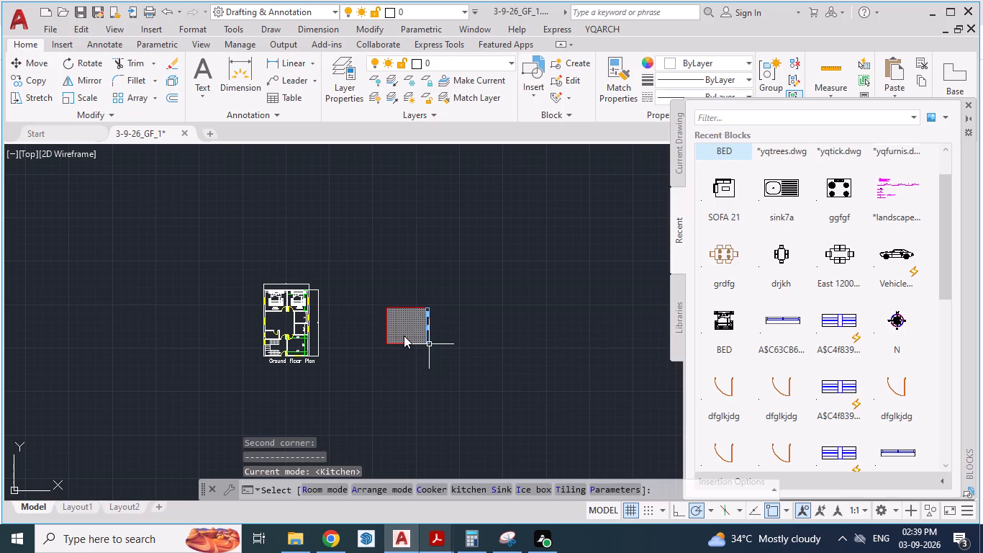
scroll(404, 335, up, 4)
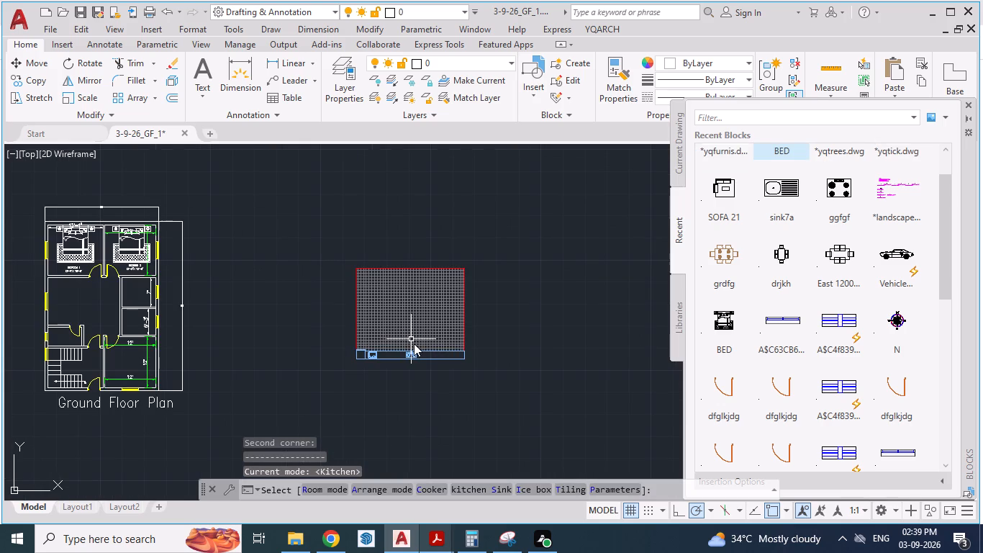
scroll(414, 343, up, 3)
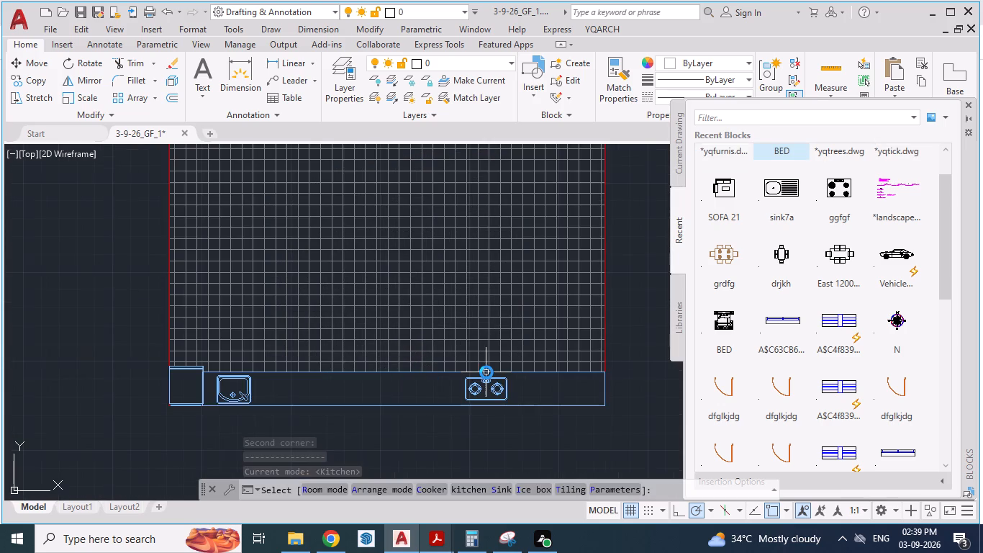
click(486, 372)
Place a small Kitchen arrangement in the middle of the tiled area, with its cooker and sink side by side horizontally.
scroll(486, 372, down, 1)
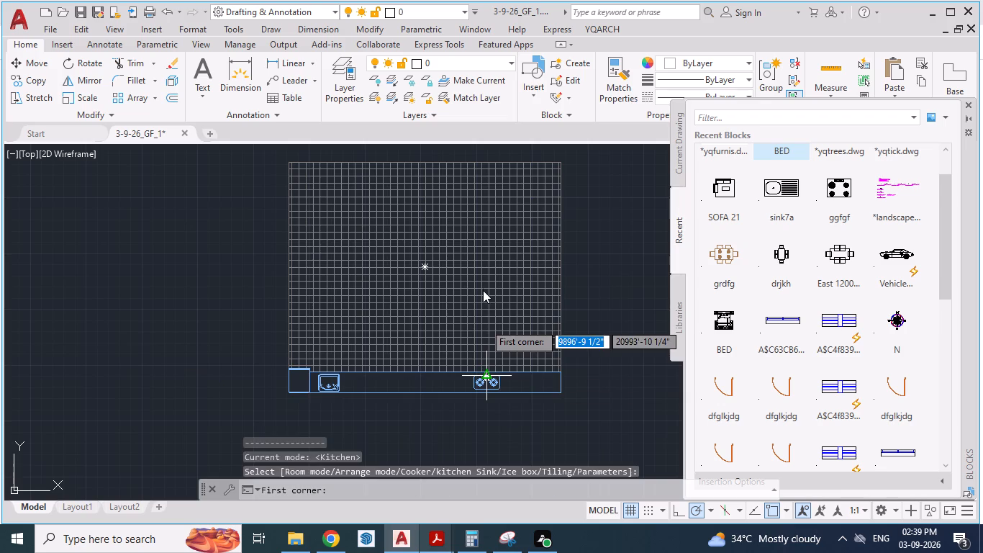
drag(424, 267, 433, 323)
click(433, 323)
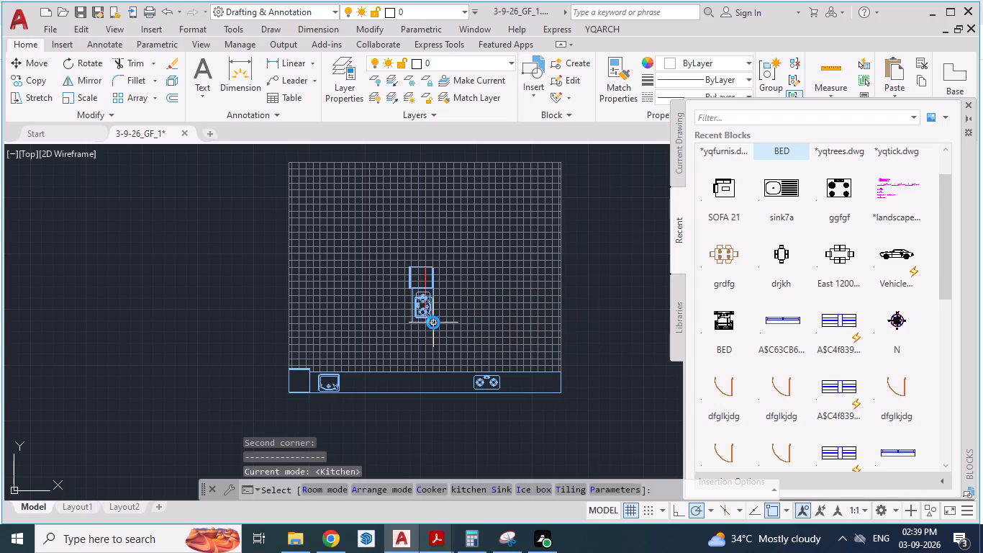
scroll(414, 297, up, 5)
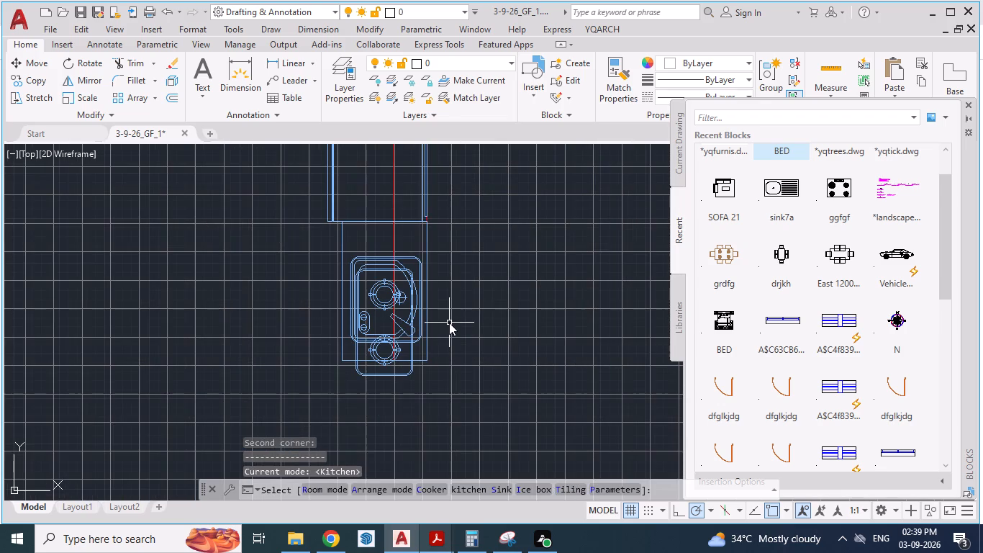
scroll(449, 320, down, 3)
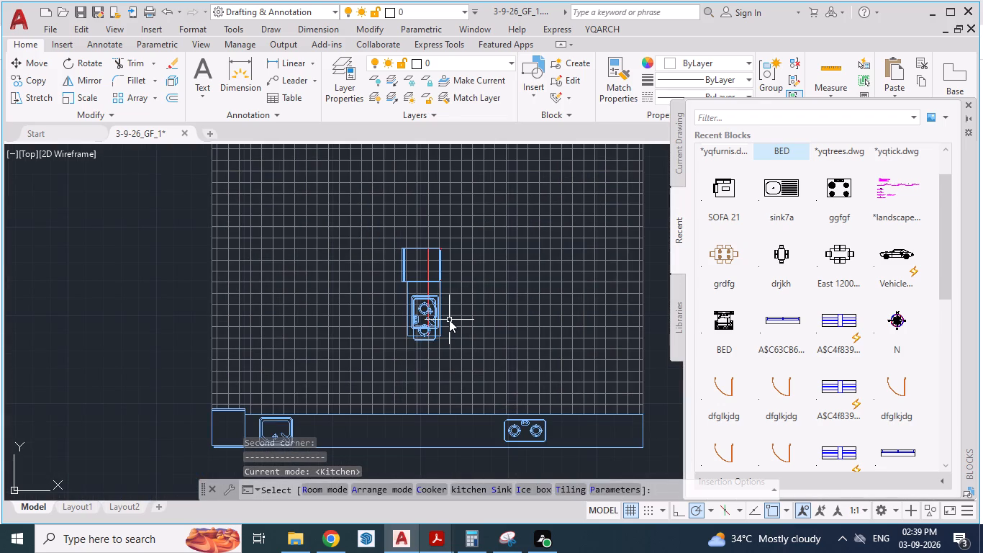
scroll(449, 320, down, 1)
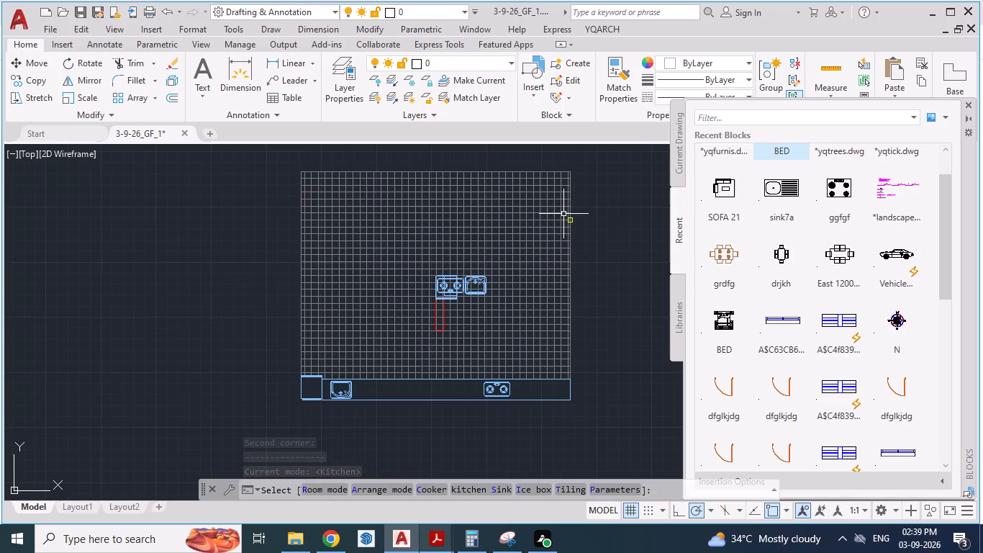
scroll(561, 179, up, 3)
scroll(507, 235, up, 3)
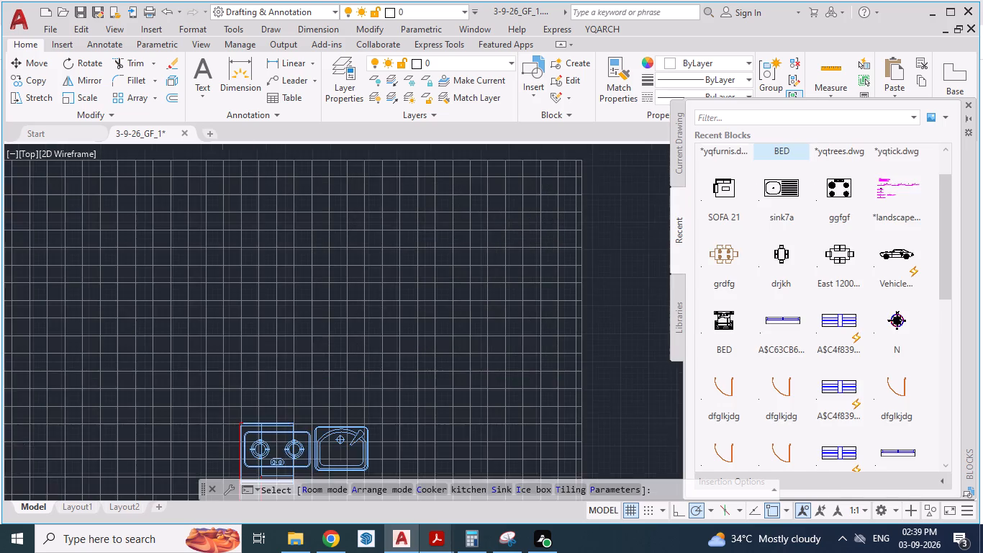
scroll(507, 235, down, 6)
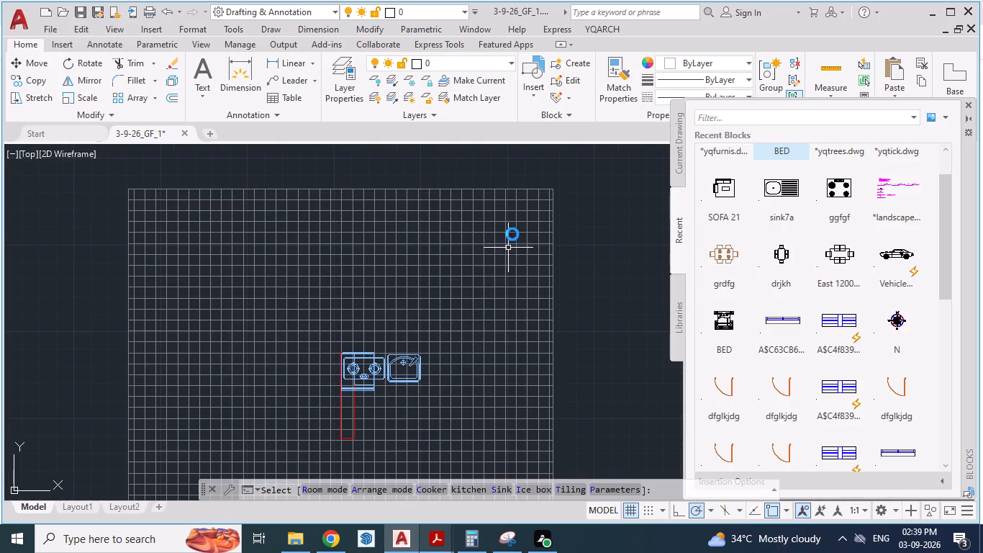
click(536, 199)
Place three more small Kitchen arrangements on the tiled area, two in its northern part and one in the southwest, and end the tool.
click(494, 258)
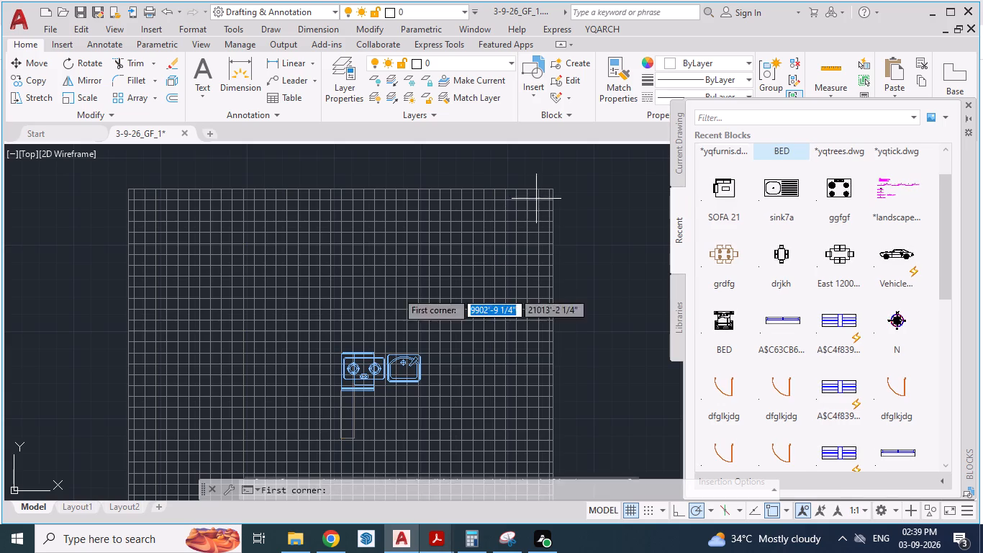
click(368, 293)
click(248, 275)
click(222, 353)
drag(291, 403, 355, 413)
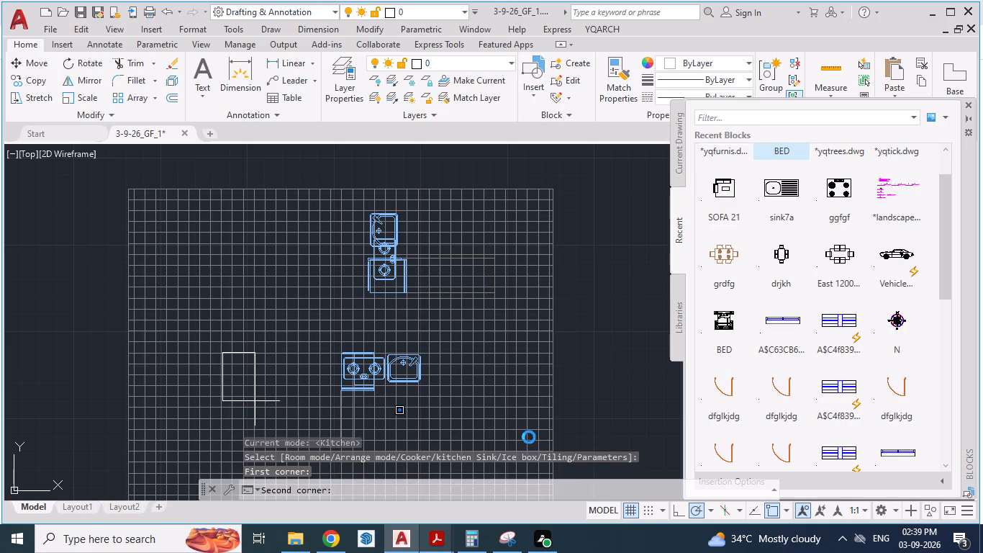
click(529, 437)
click(452, 304)
click(429, 251)
click(282, 276)
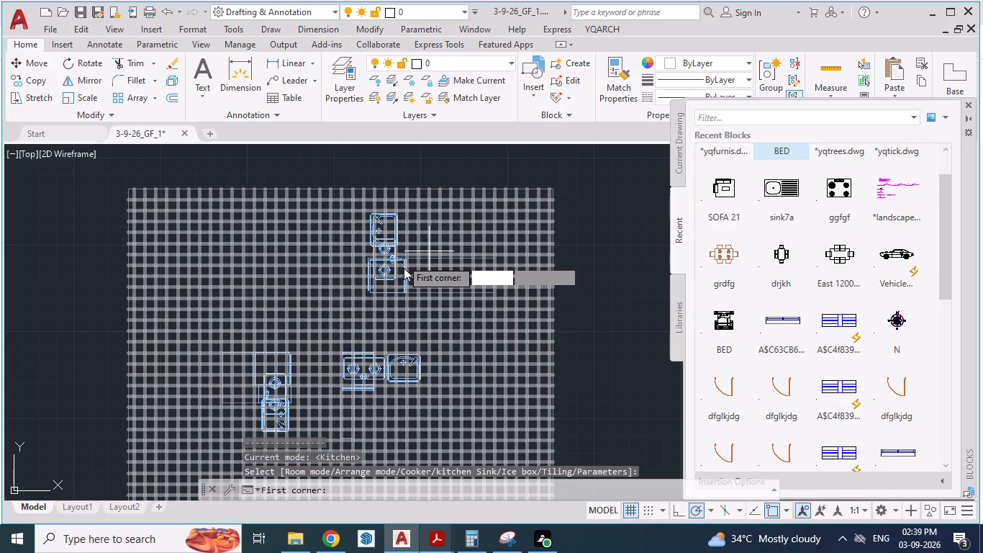
scroll(442, 233, down, 1)
click(459, 251)
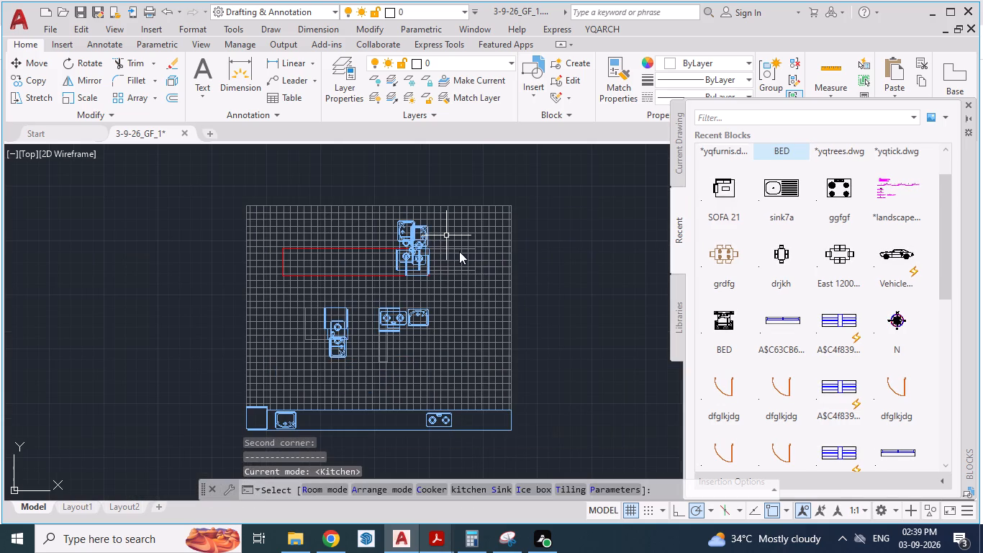
key(Escape)
key(Escape)
key(Escape)
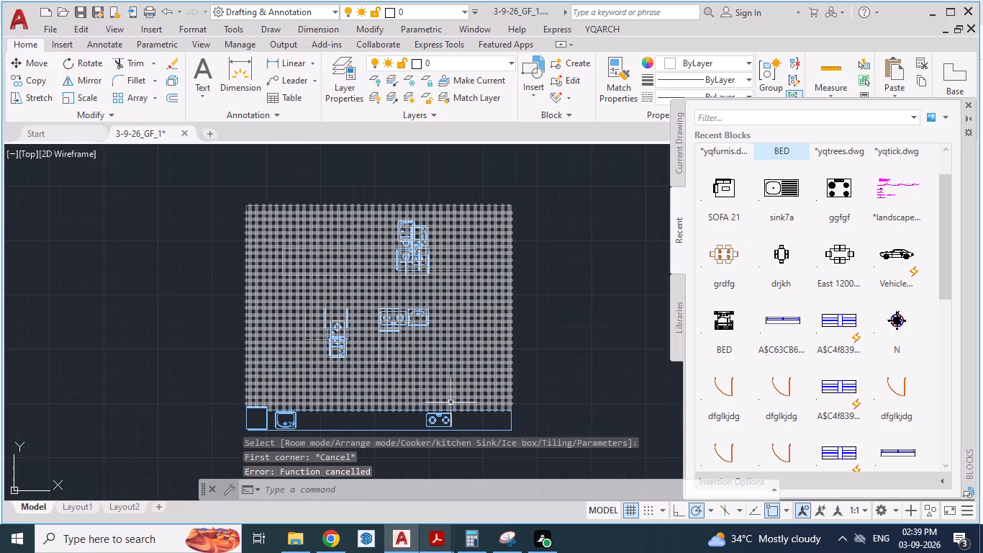
scroll(403, 421, up, 2)
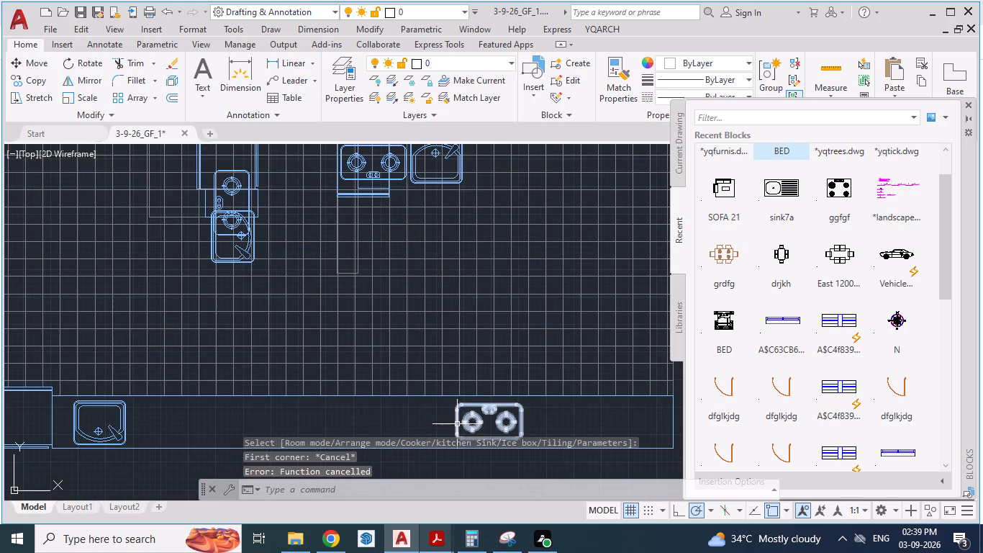
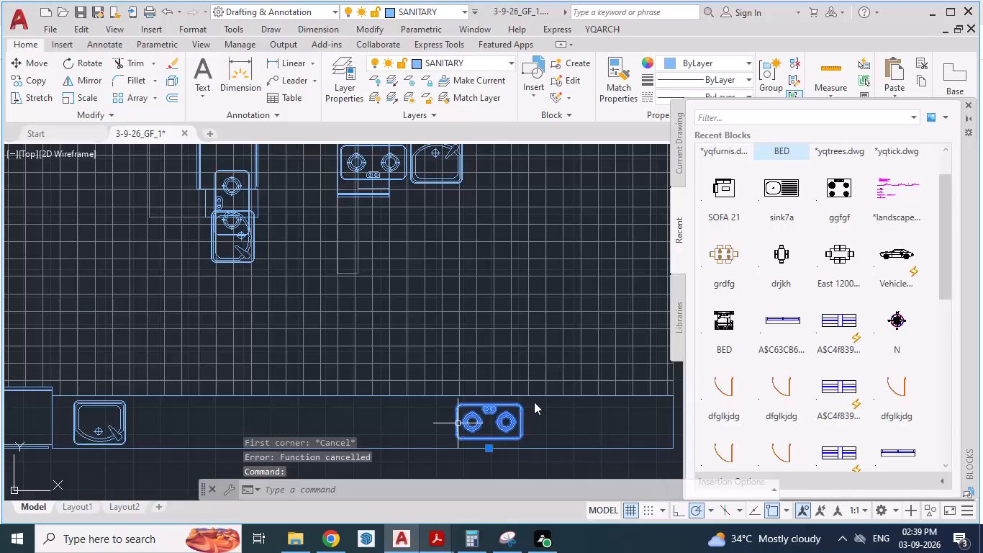
Paste the copied two-burner cooker into the 7' kitchen room south of Bedroom 2, checking its place against the reference PDF.
scroll(534, 402, down, 3)
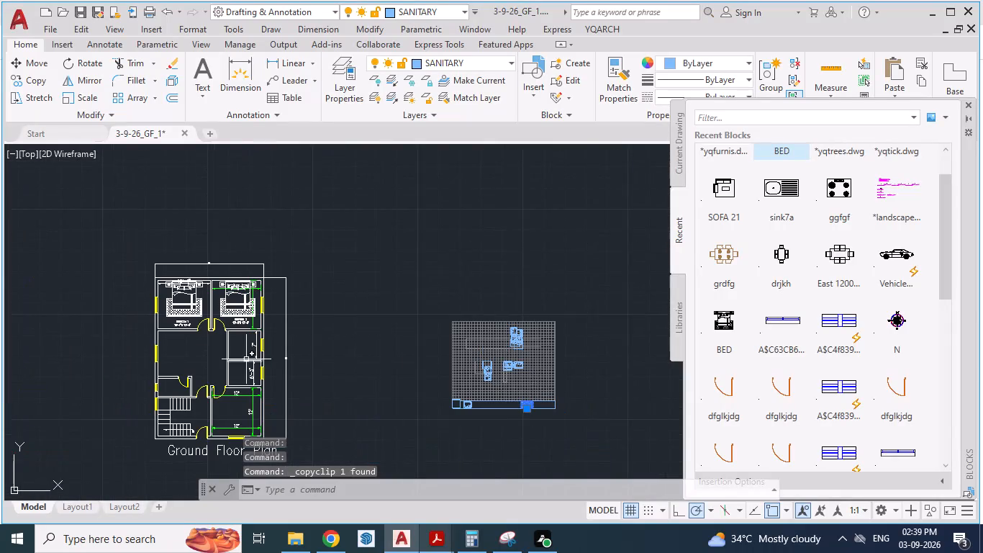
scroll(246, 359, up, 2)
key(alt+Tab)
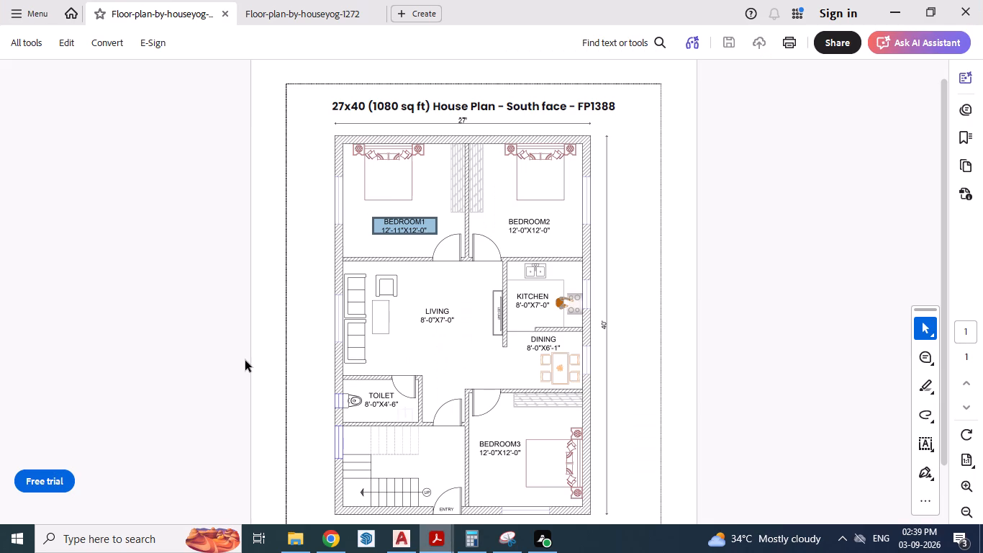
key(alt+Tab)
scroll(243, 303, up, 1)
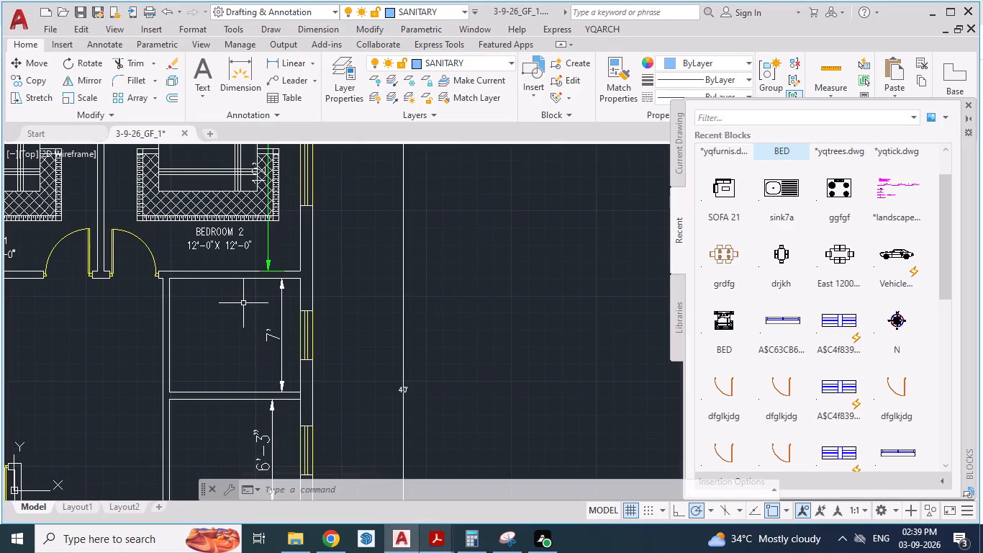
key(ctrl+v)
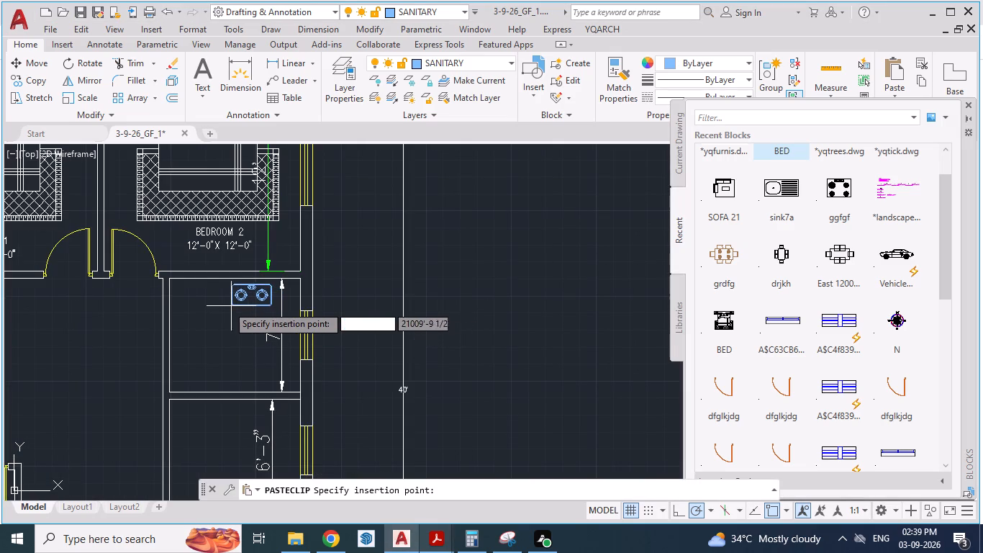
click(242, 333)
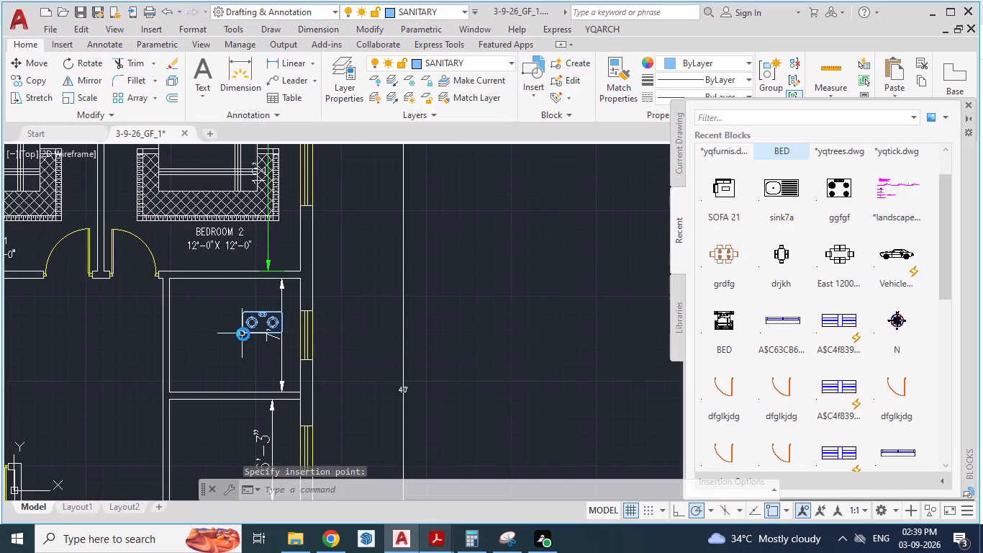
Rotate the pasted cooker 90° counterclockwise so that its burners line up north to south.
scroll(250, 333, up, 2)
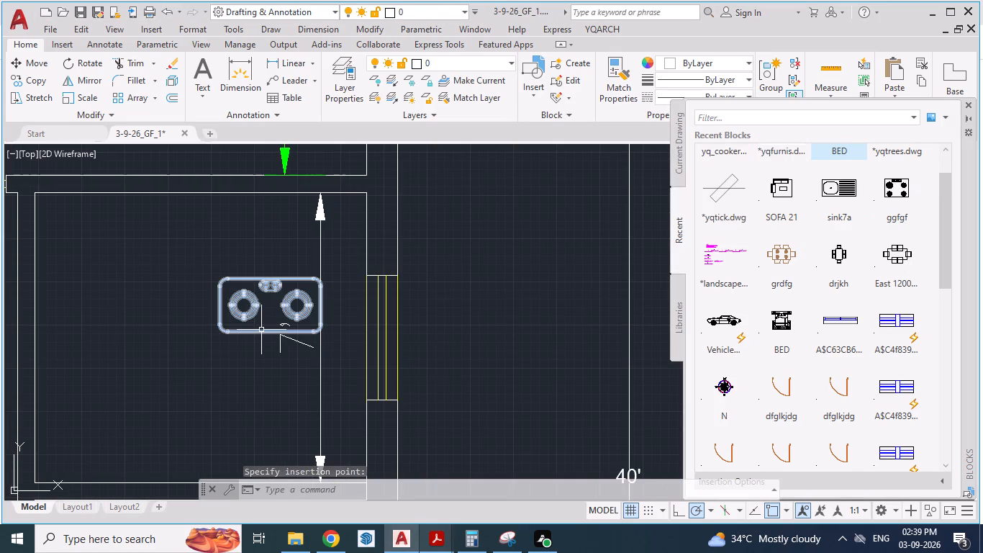
click(261, 330)
text(RO)
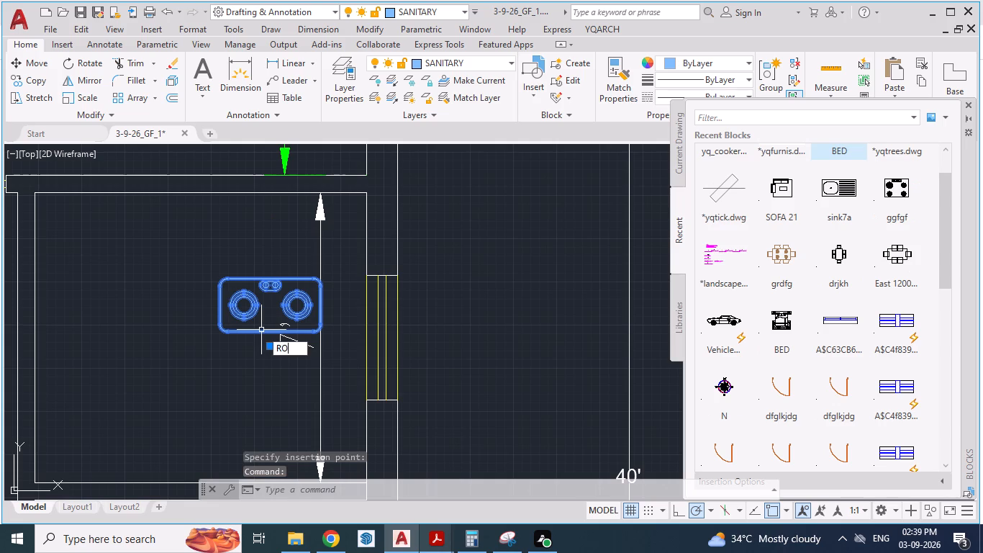
key(Return)
click(261, 330)
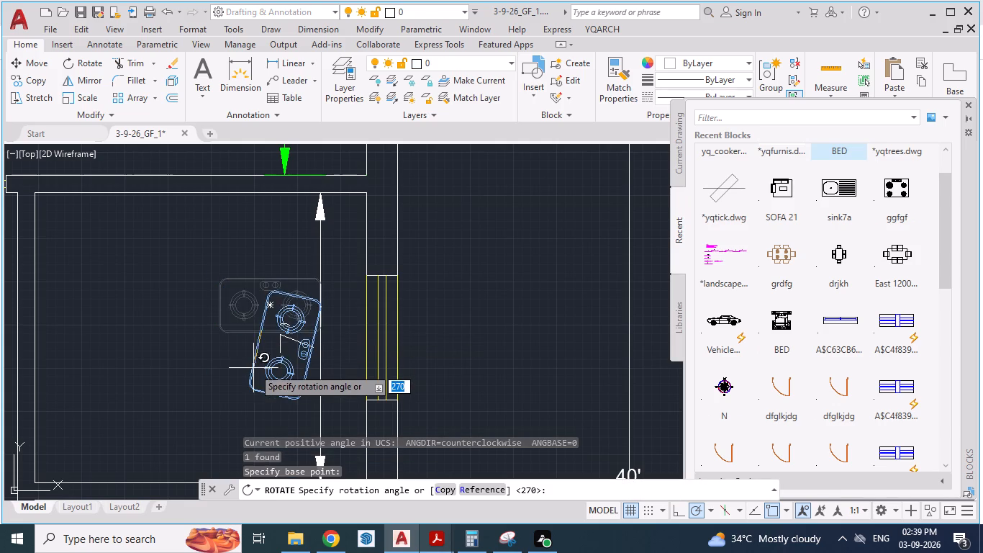
click(268, 228)
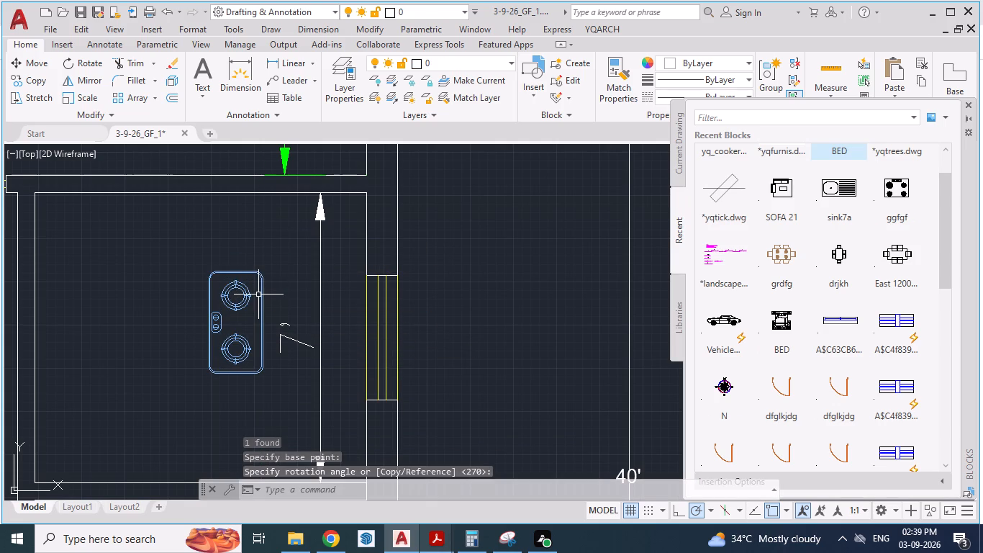
Move the rotated cooker east, close to the kitchen's east wall beside the window.
click(261, 297)
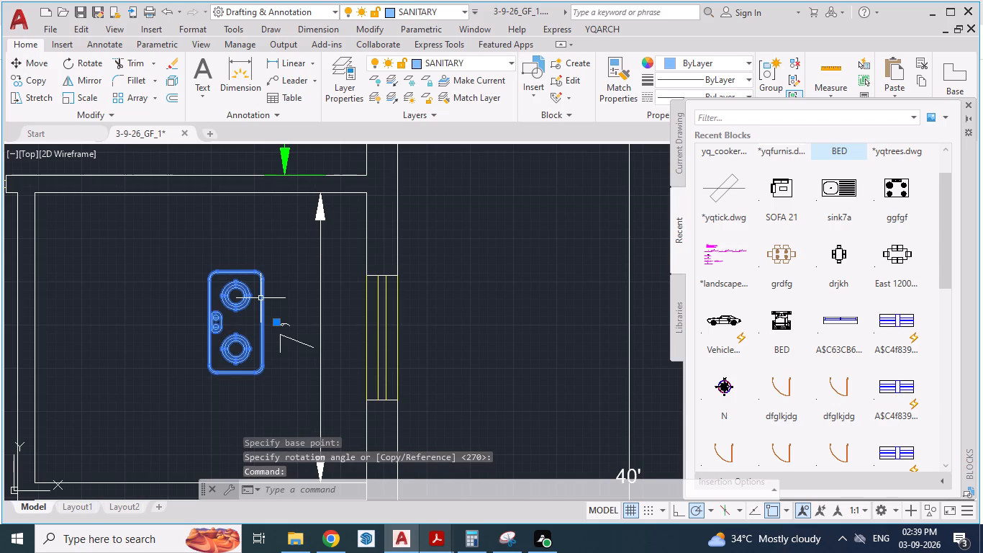
key(m)
key(Return)
drag(261, 298, 343, 337)
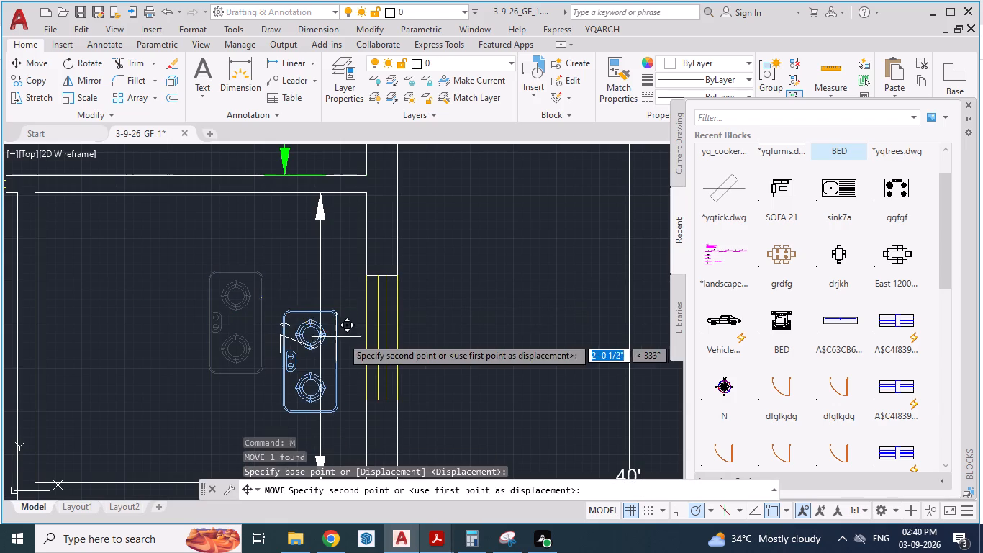
drag(343, 337, 355, 318)
click(355, 318)
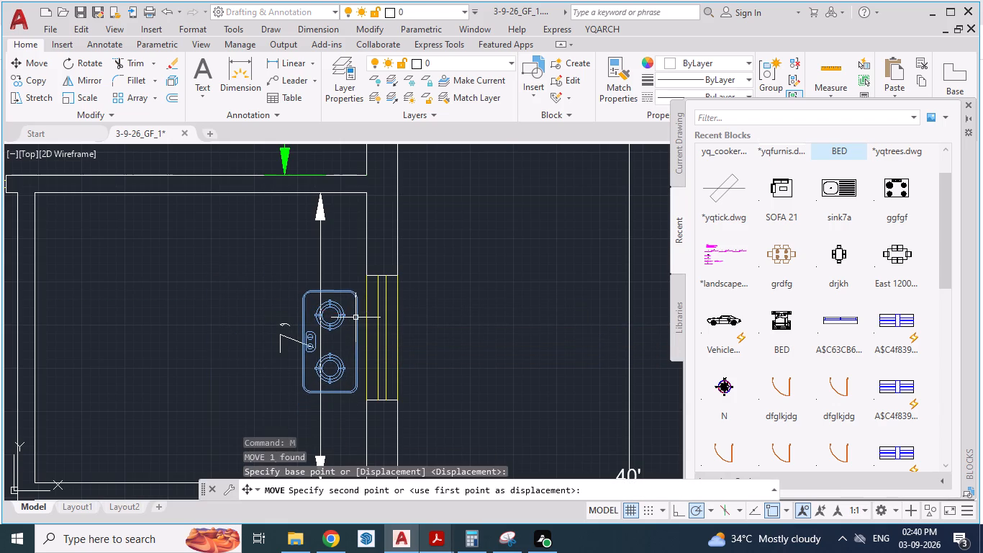
Cut the sink from the southwest small Kitchen arrangement on the tiled area and paste it into the kitchen near its north wall.
scroll(300, 276, down, 4)
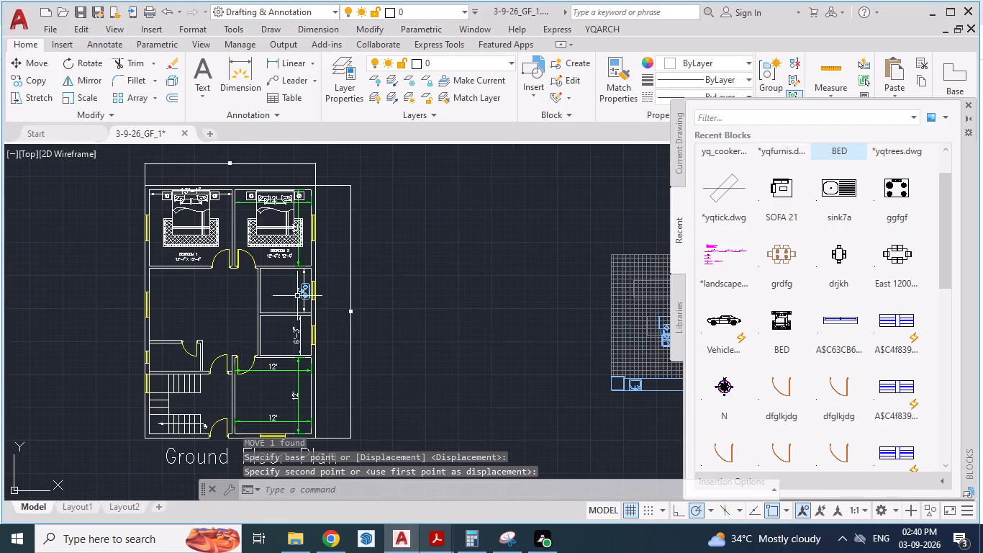
scroll(425, 356, down, 1)
scroll(638, 369, up, 3)
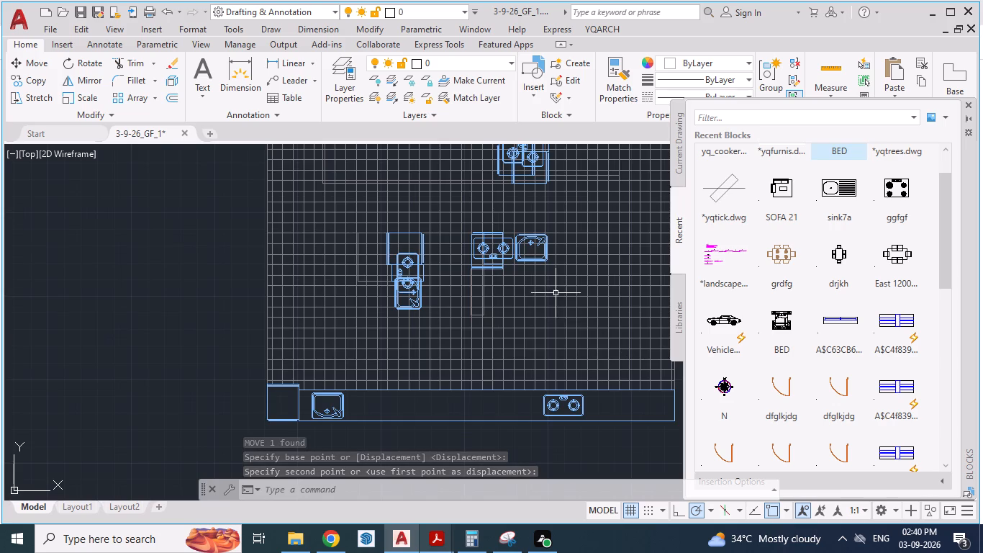
scroll(514, 230, up, 1)
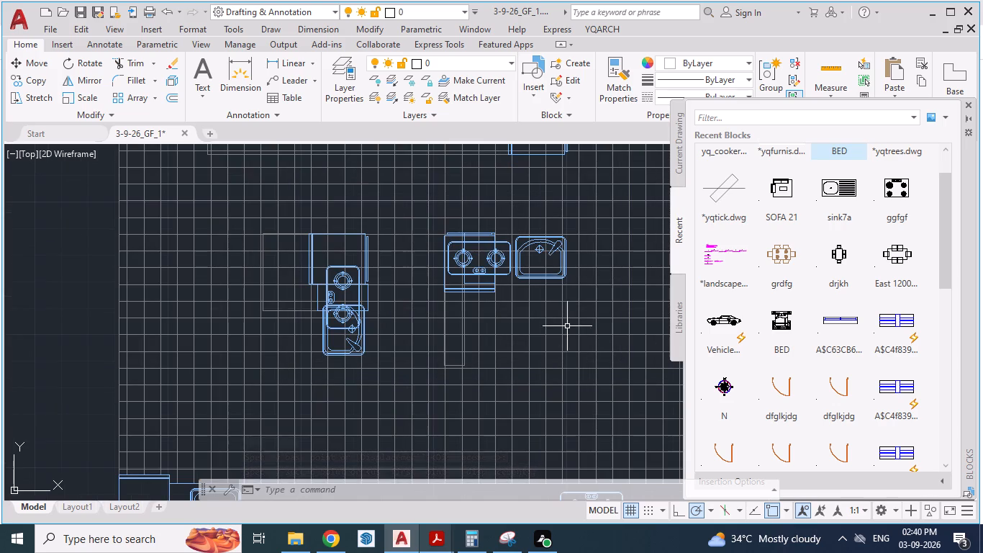
click(349, 341)
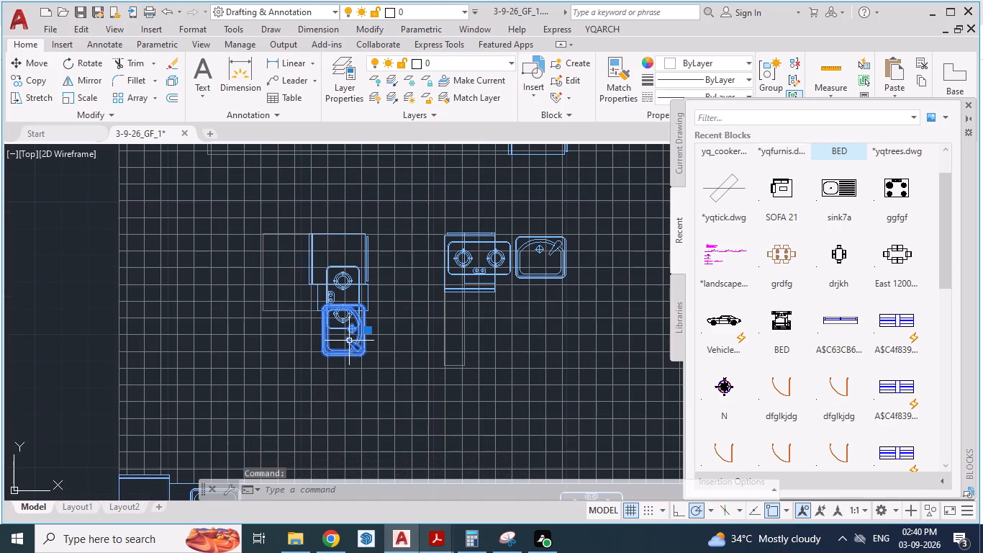
key(ctrl+x)
scroll(417, 382, down, 2)
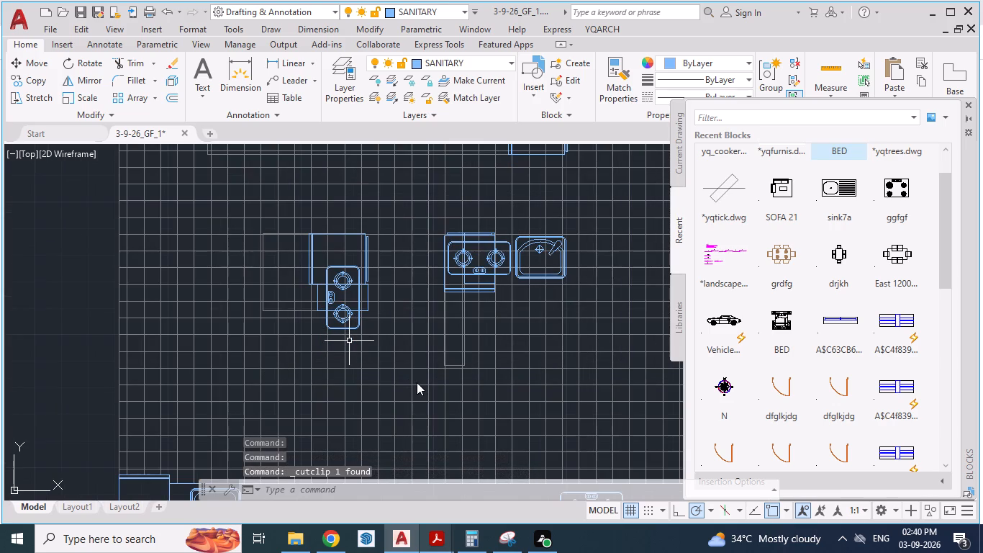
scroll(417, 382, down, 4)
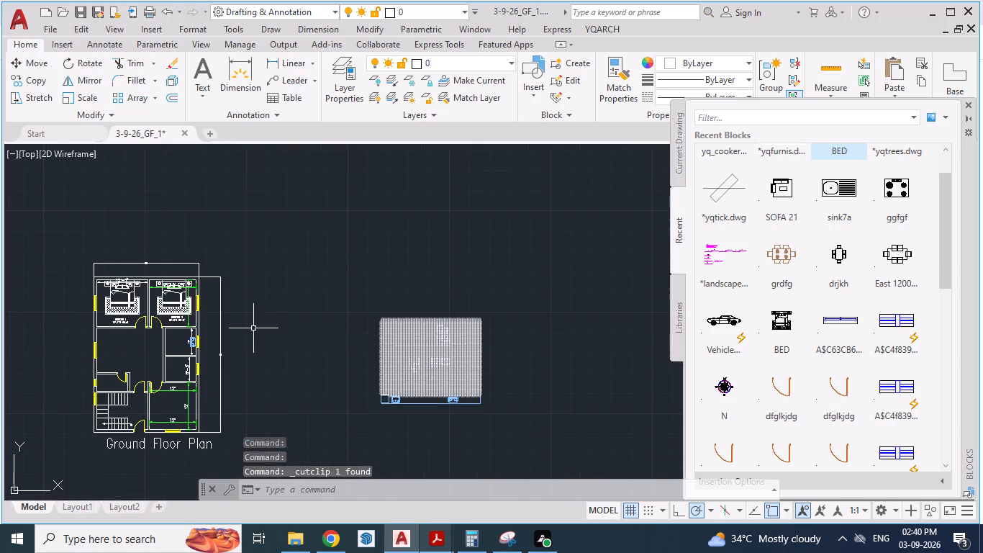
scroll(200, 319, up, 4)
scroll(240, 290, down, 2)
scroll(180, 343, up, 2)
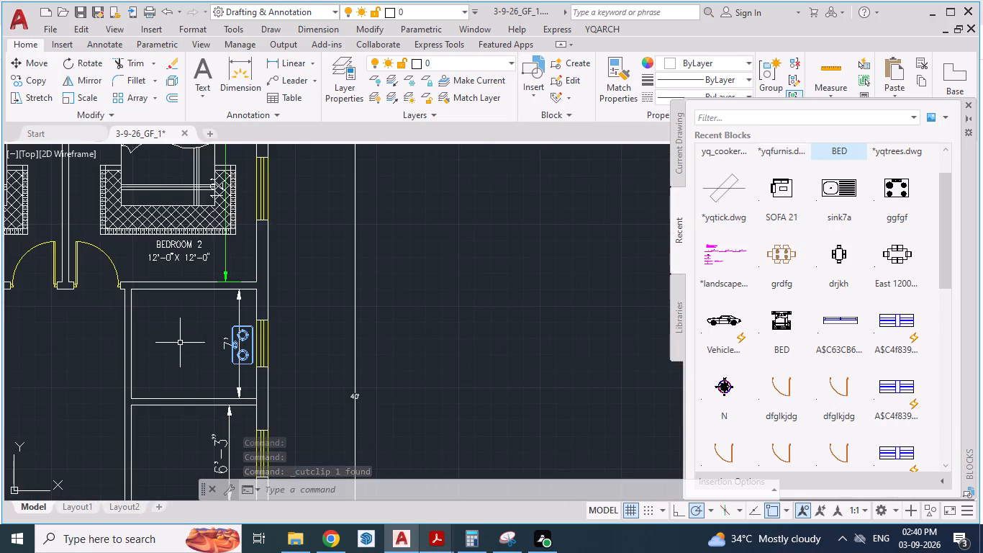
key(ctrl+v)
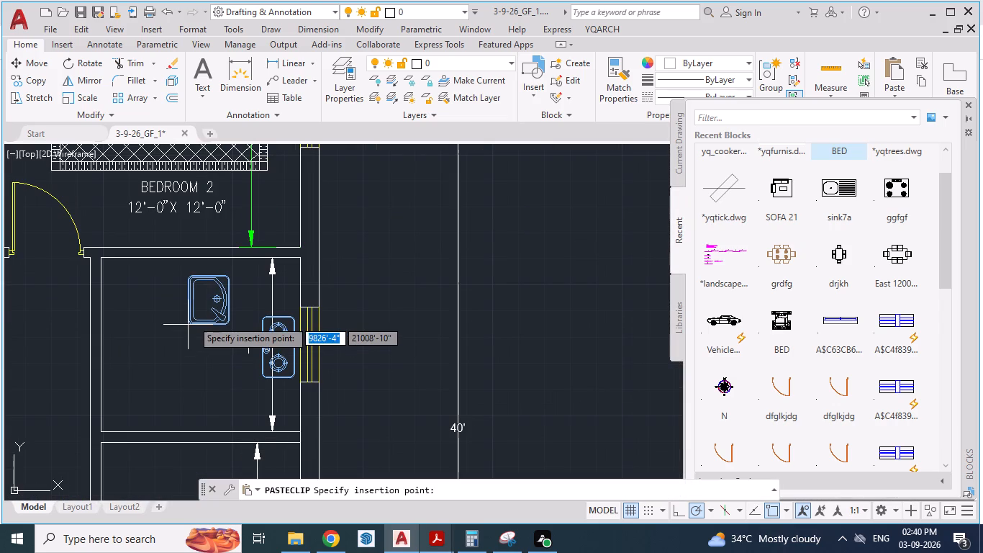
click(203, 310)
Check the sink's orientation in the reference PDF and rotate the pasted sink 90° counterclockwise so its tap faces north.
key(alt+Tab)
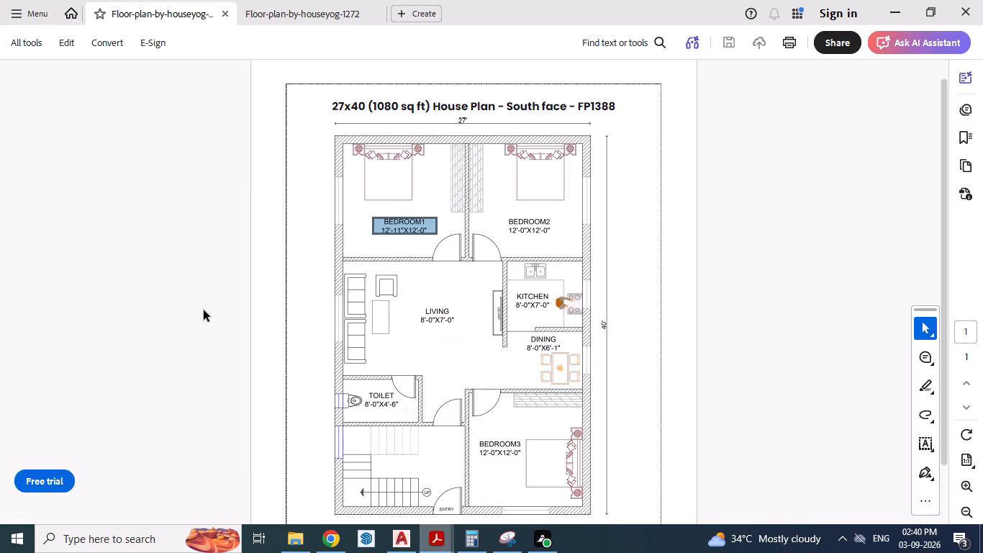
key(alt+Tab)
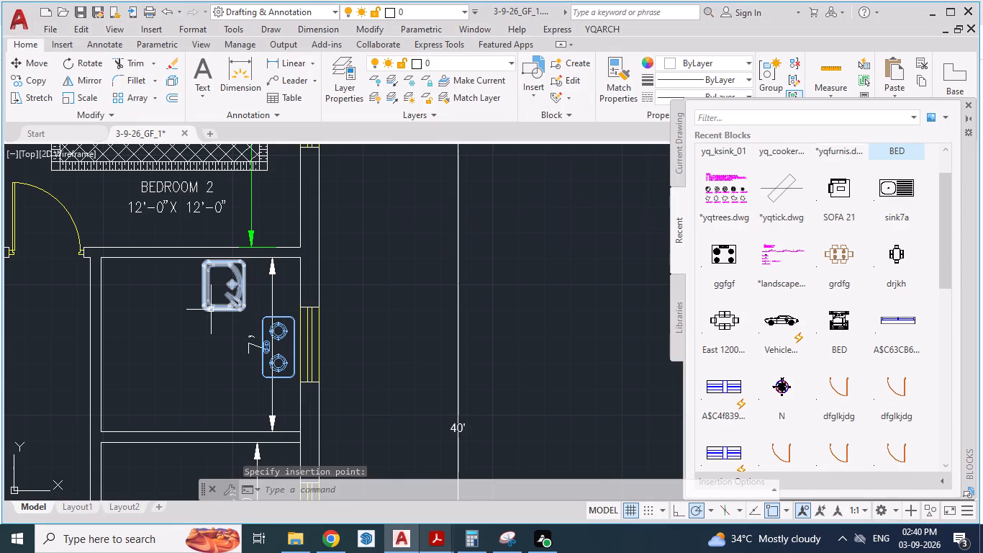
click(211, 310)
text(RO)
key(Return)
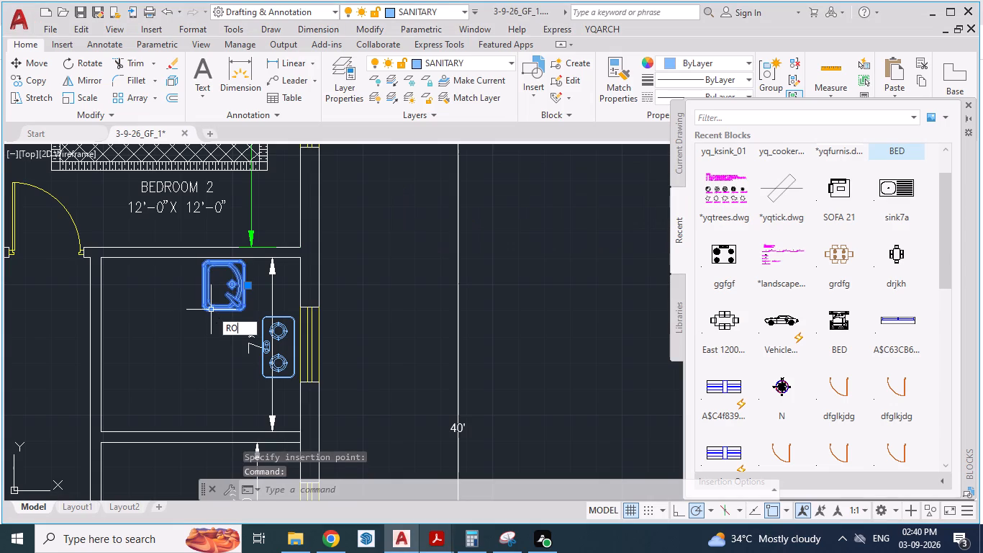
click(211, 310)
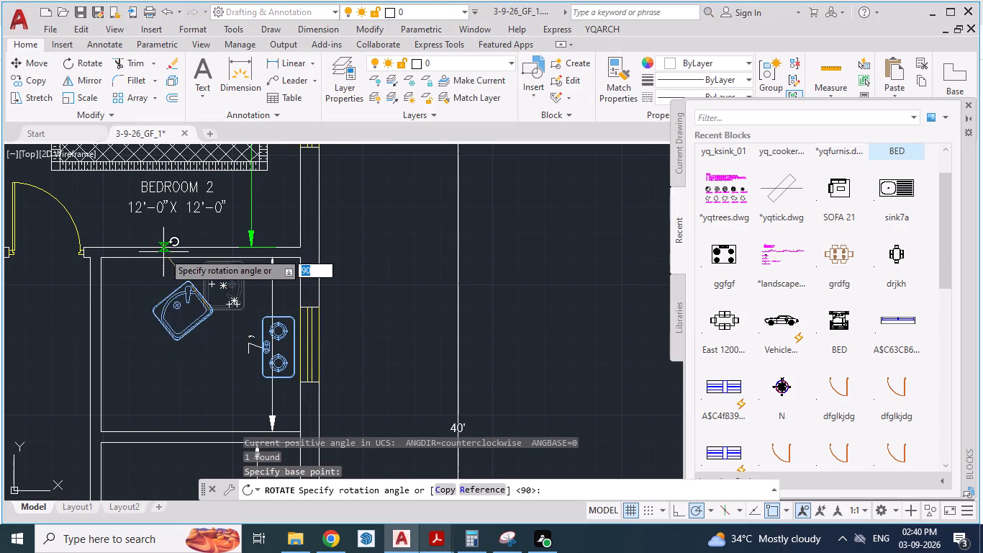
click(209, 238)
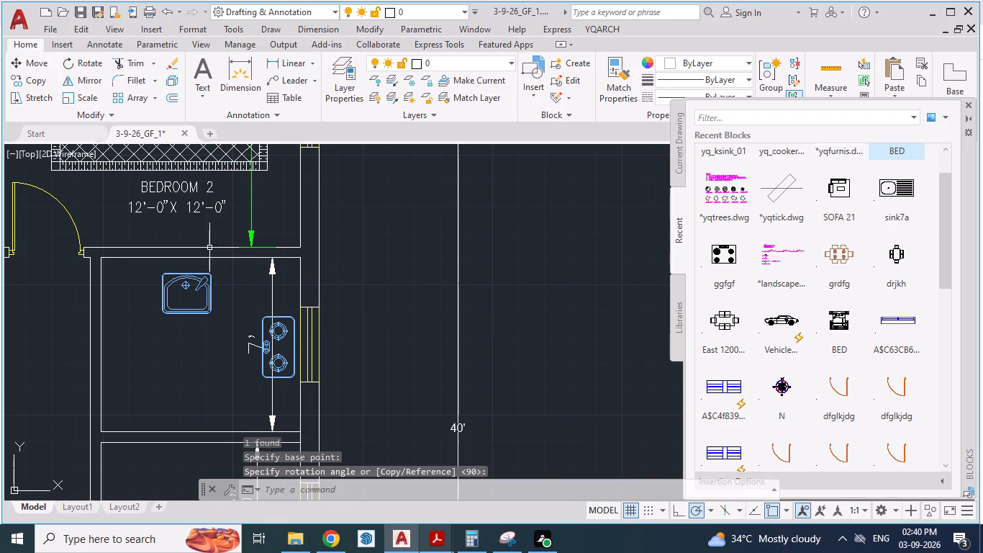
Move the sink northeast against the kitchen's north wall, just northwest of the cooker.
click(202, 286)
key(m)
key(Return)
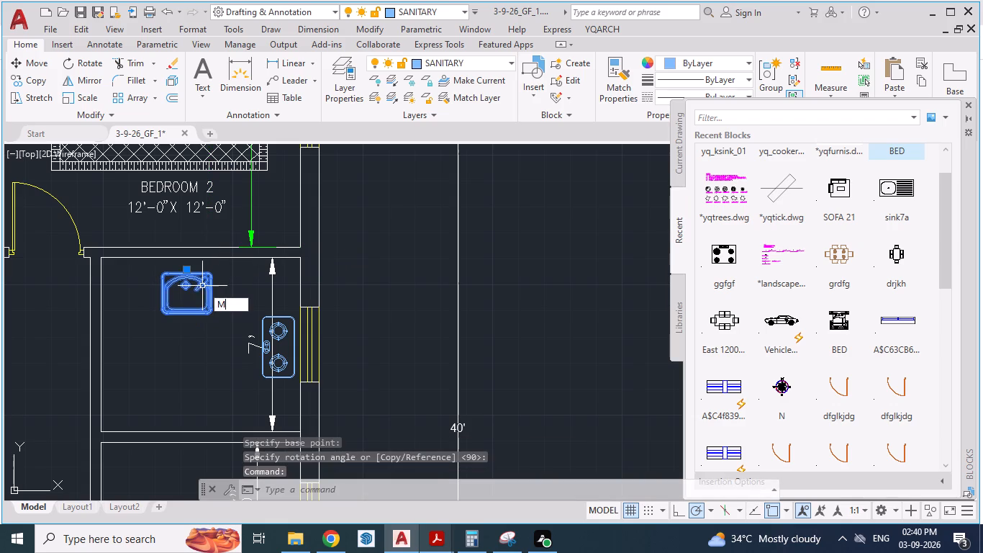
drag(201, 286, 243, 274)
scroll(217, 279, up, 1)
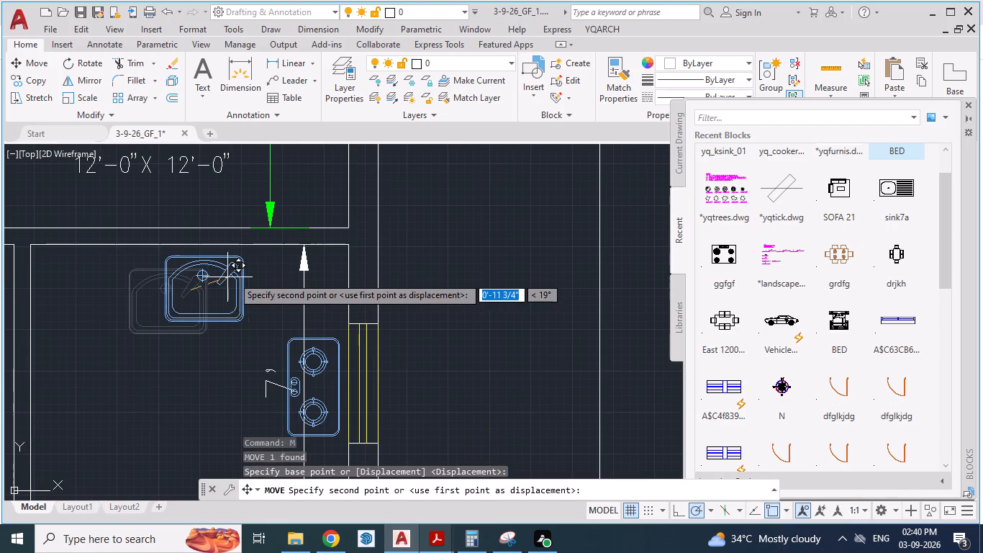
drag(243, 274, 258, 269)
click(258, 269)
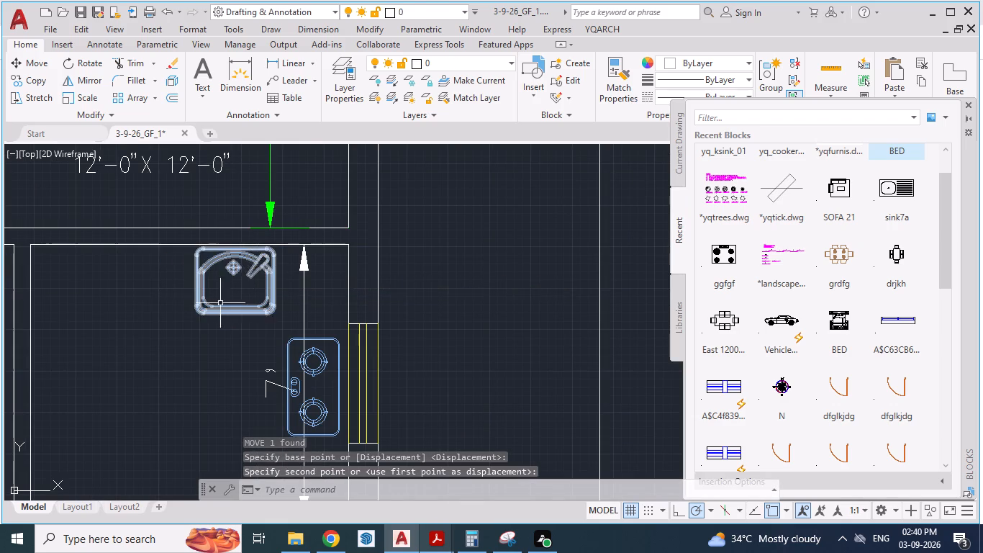
Examine the leftover cookers, sinks and counter of the tiled Kitchen arrangements east of the plan.
scroll(214, 329, down, 2)
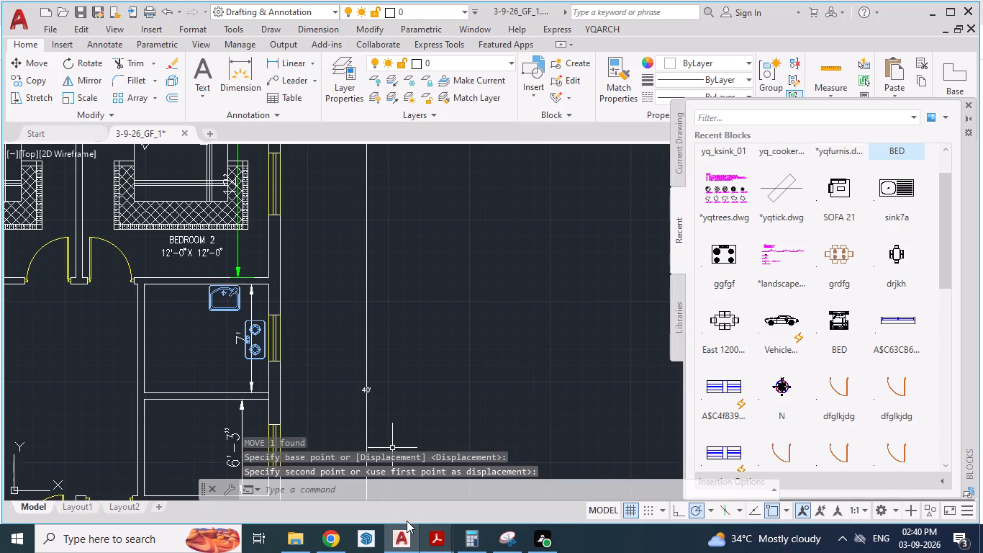
scroll(294, 340, down, 3)
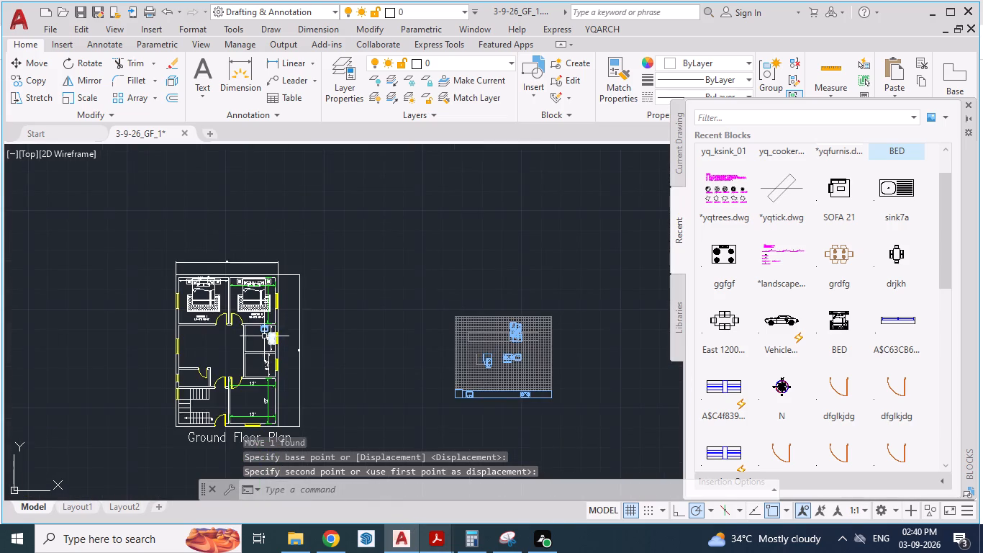
scroll(264, 336, down, 1)
scroll(415, 379, up, 3)
scroll(297, 348, up, 2)
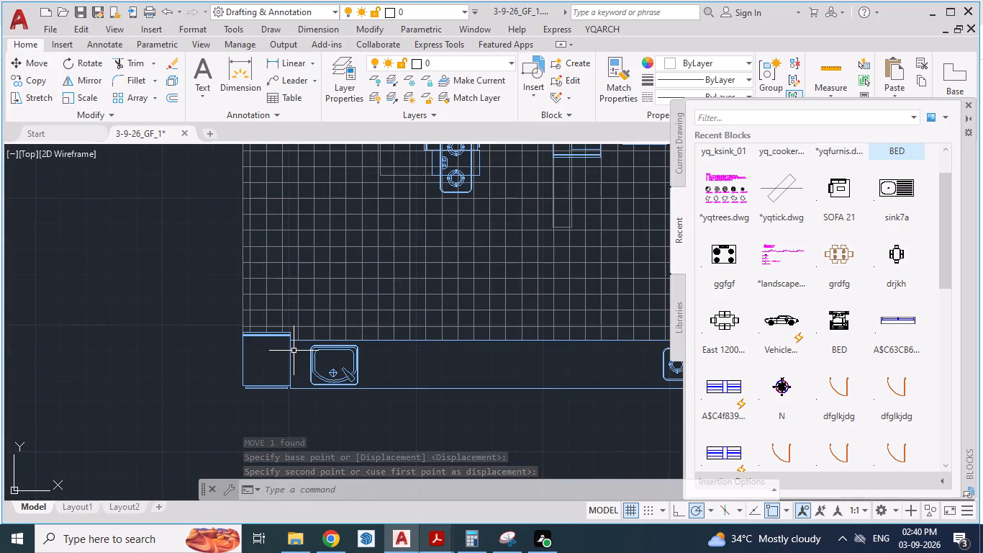
scroll(290, 362, up, 1)
scroll(290, 362, down, 4)
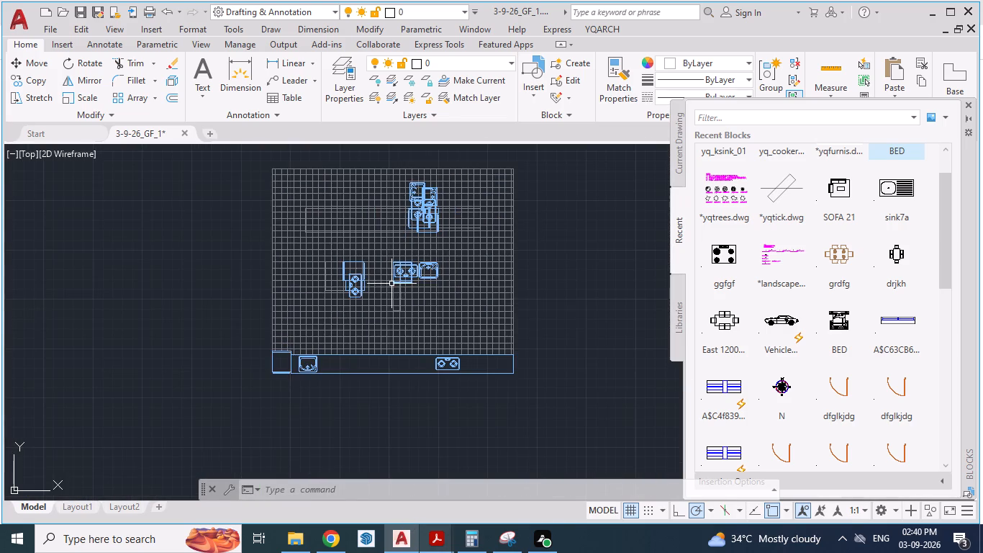
scroll(379, 268, up, 3)
scroll(361, 351, down, 2)
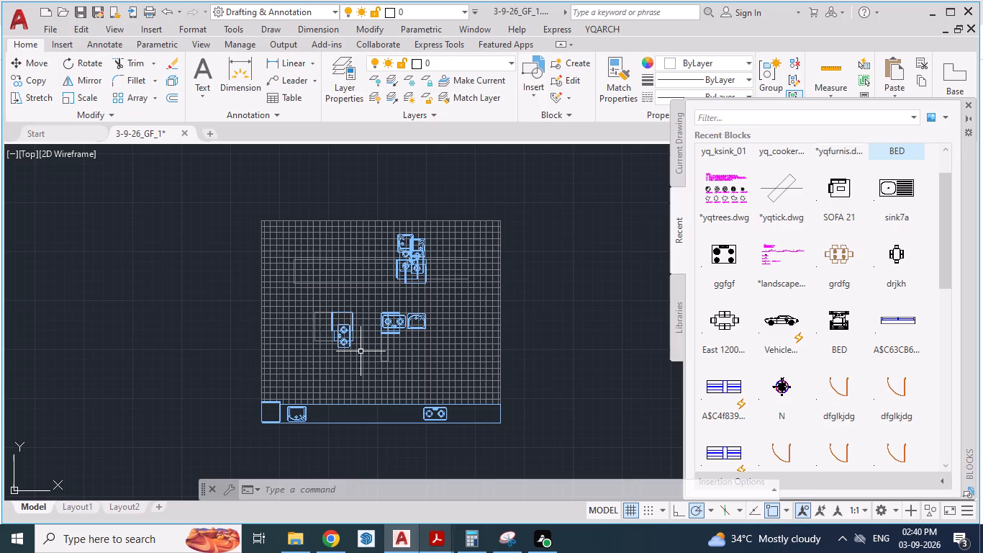
scroll(420, 244, up, 4)
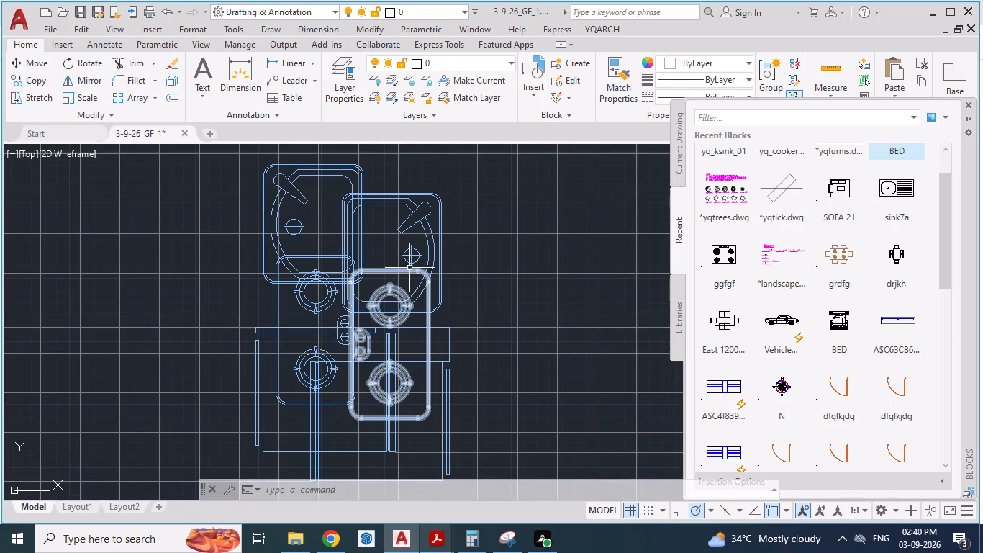
scroll(355, 233, down, 5)
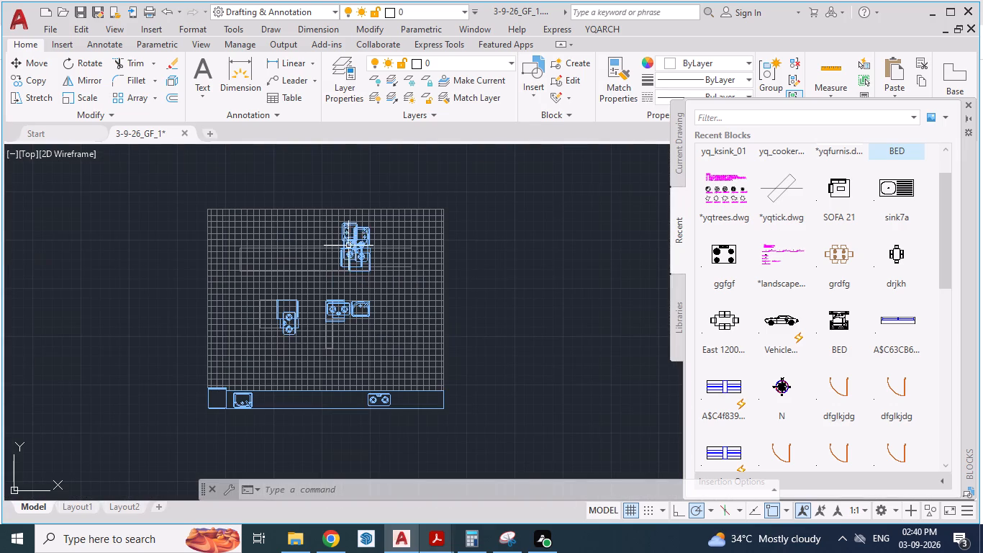
Delete all the leftover tiled Kitchen arrangements, including their cookers, sinks and counter, east of the plan.
key(Escape)
key(Escape)
click(502, 178)
click(151, 427)
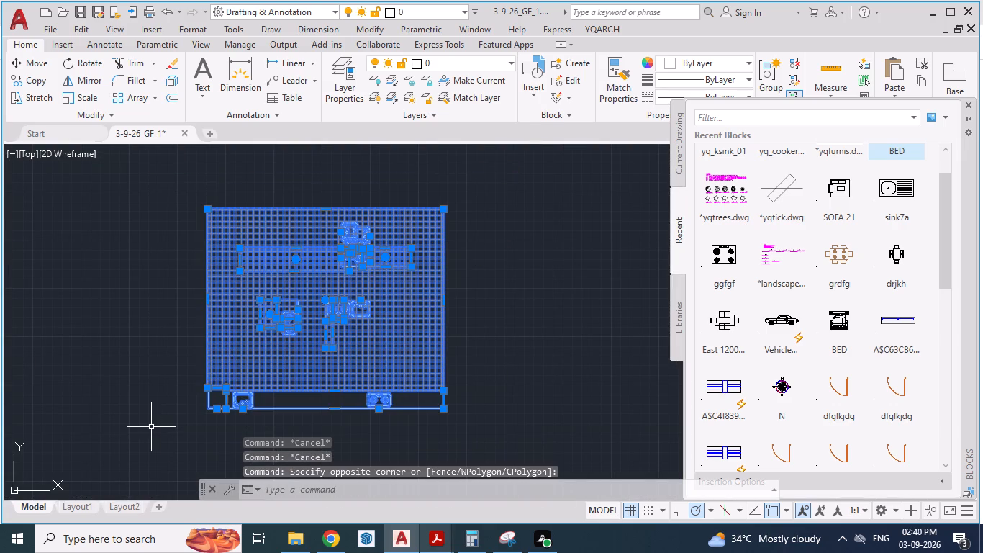
key(Delete)
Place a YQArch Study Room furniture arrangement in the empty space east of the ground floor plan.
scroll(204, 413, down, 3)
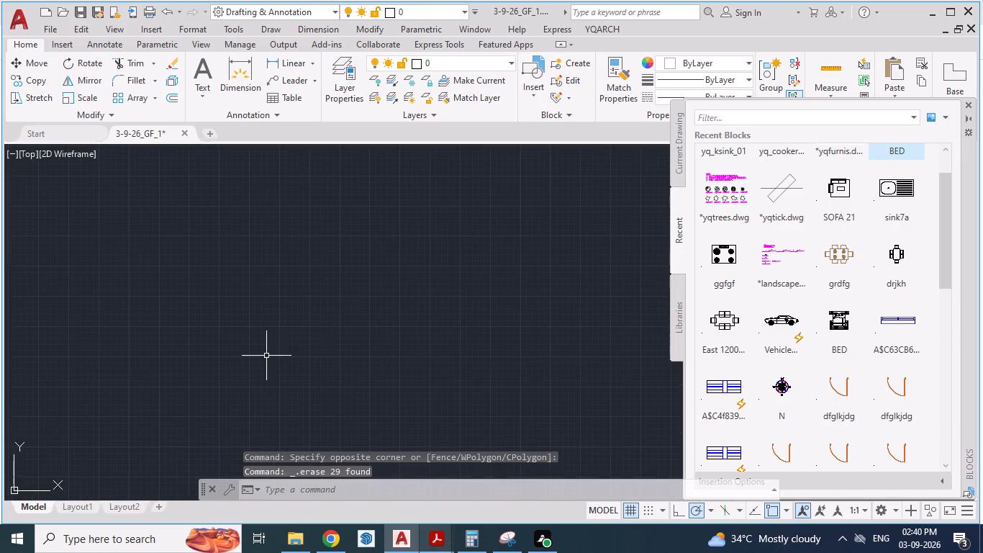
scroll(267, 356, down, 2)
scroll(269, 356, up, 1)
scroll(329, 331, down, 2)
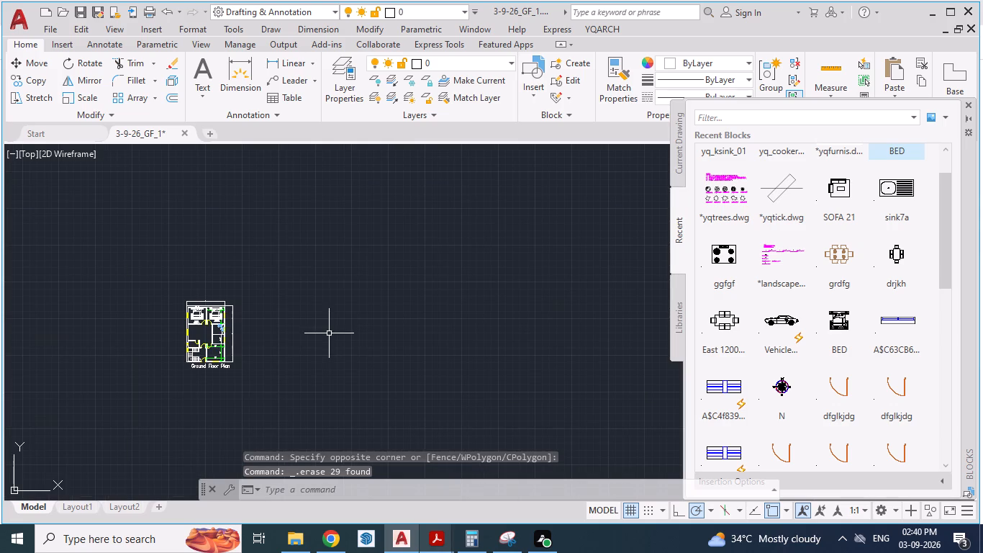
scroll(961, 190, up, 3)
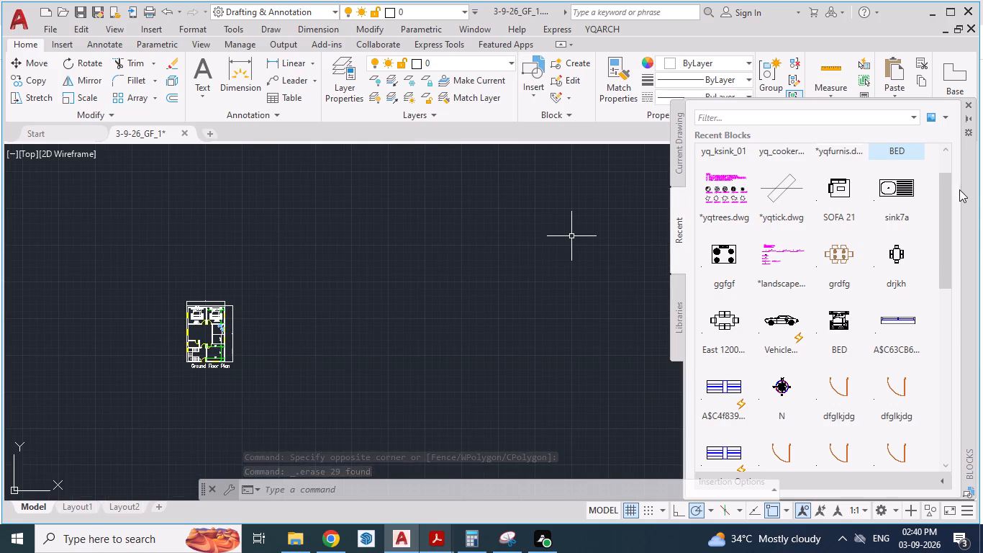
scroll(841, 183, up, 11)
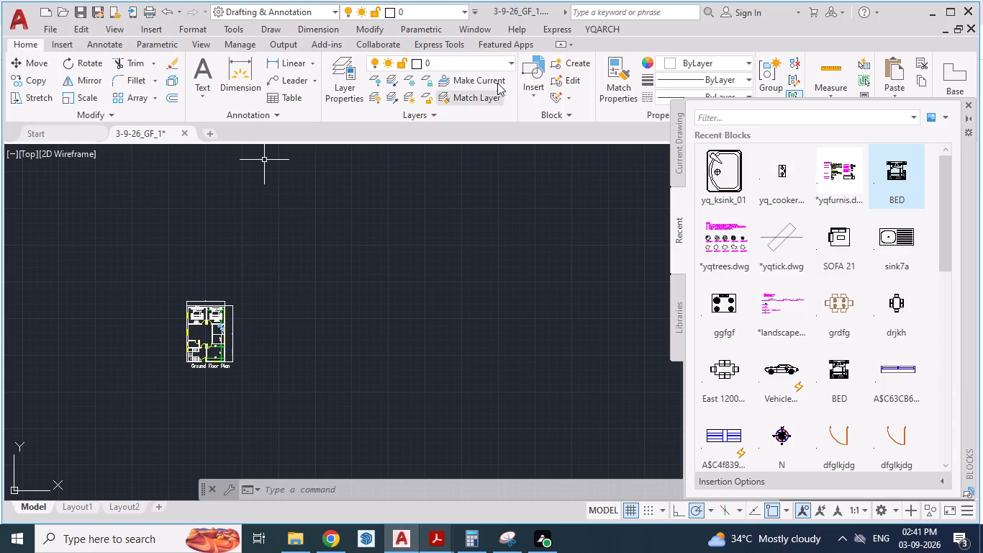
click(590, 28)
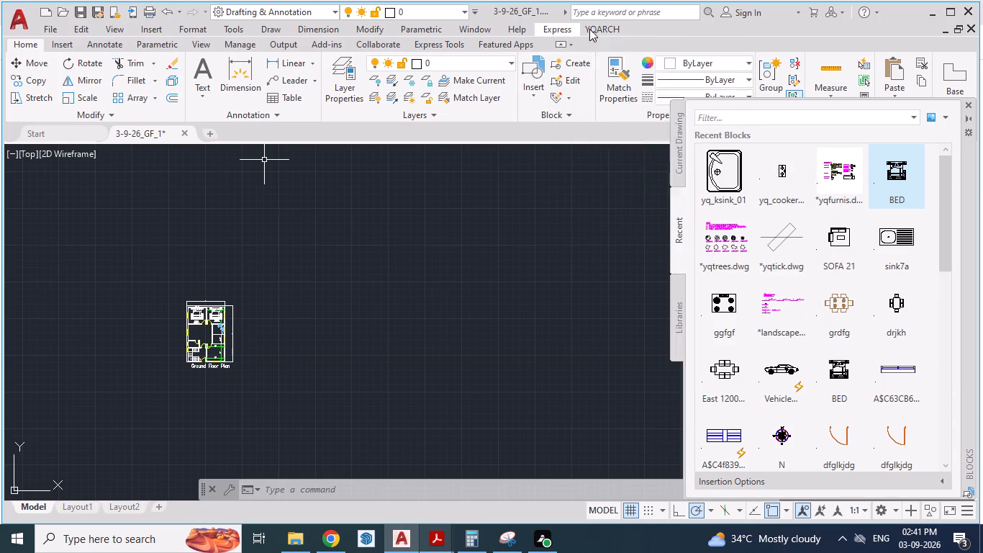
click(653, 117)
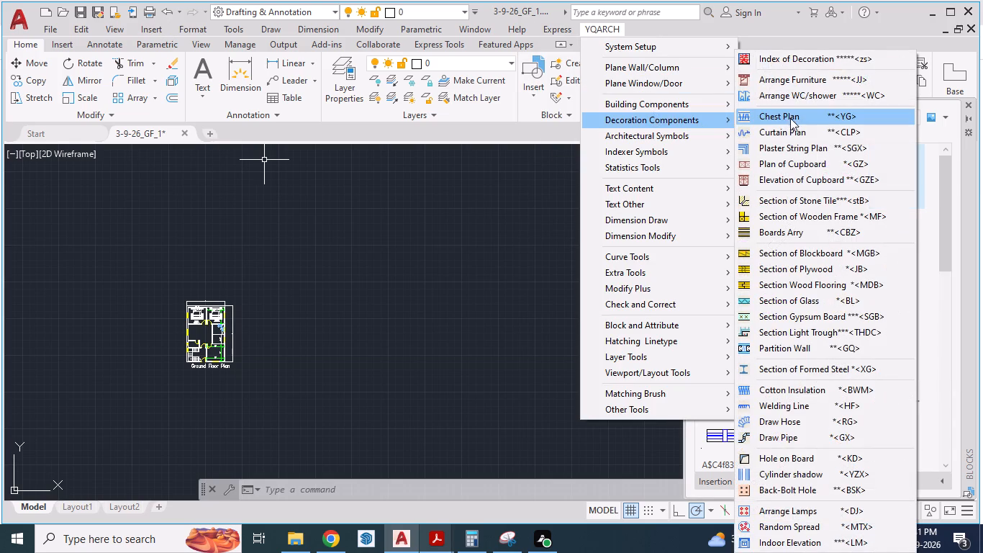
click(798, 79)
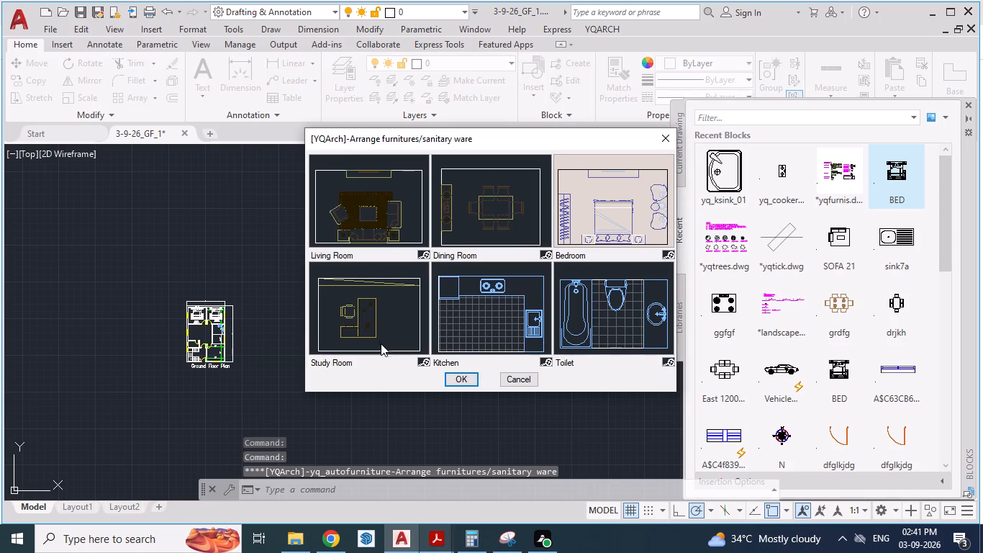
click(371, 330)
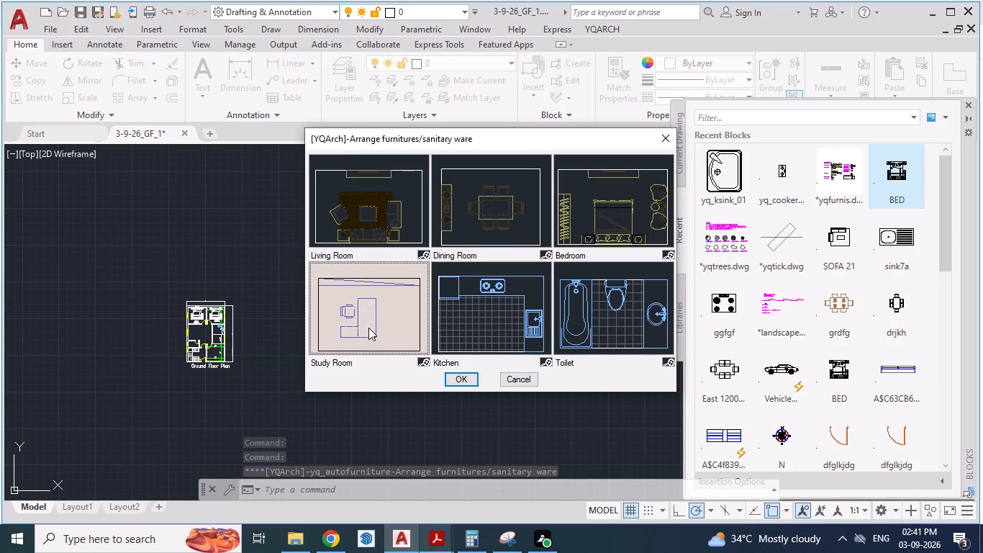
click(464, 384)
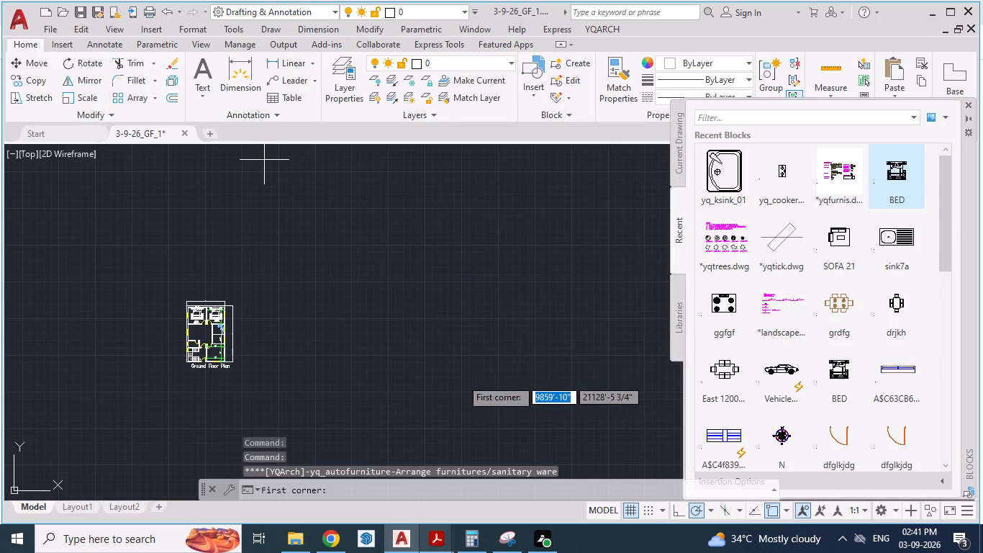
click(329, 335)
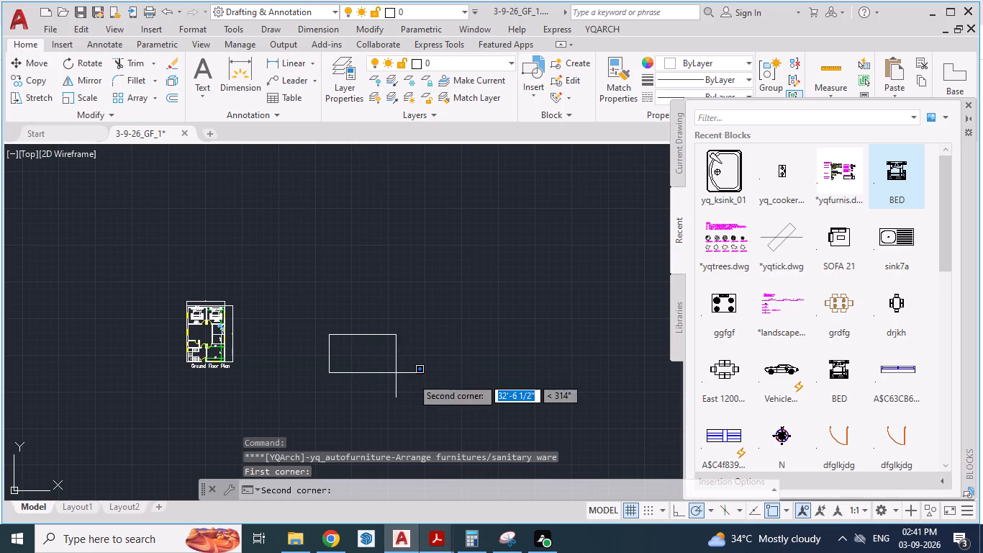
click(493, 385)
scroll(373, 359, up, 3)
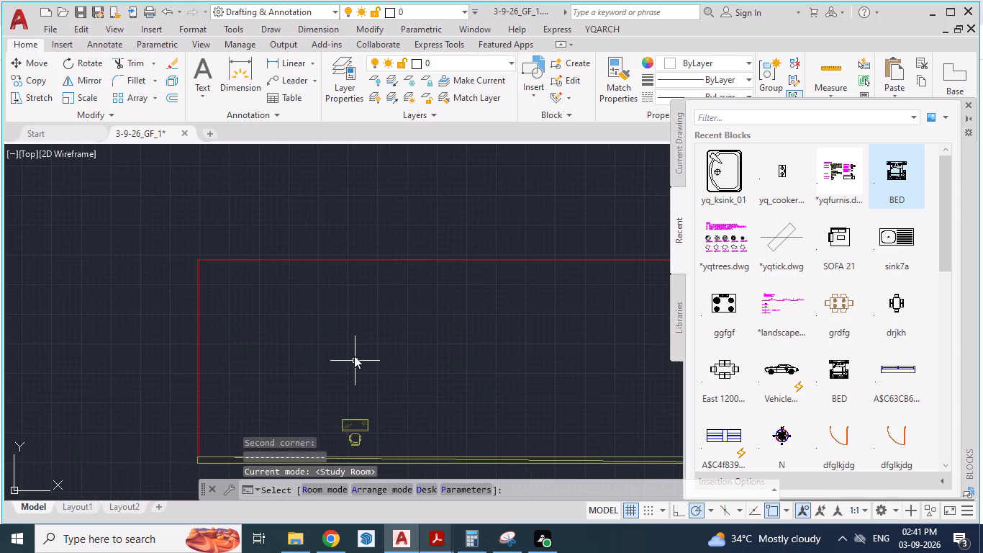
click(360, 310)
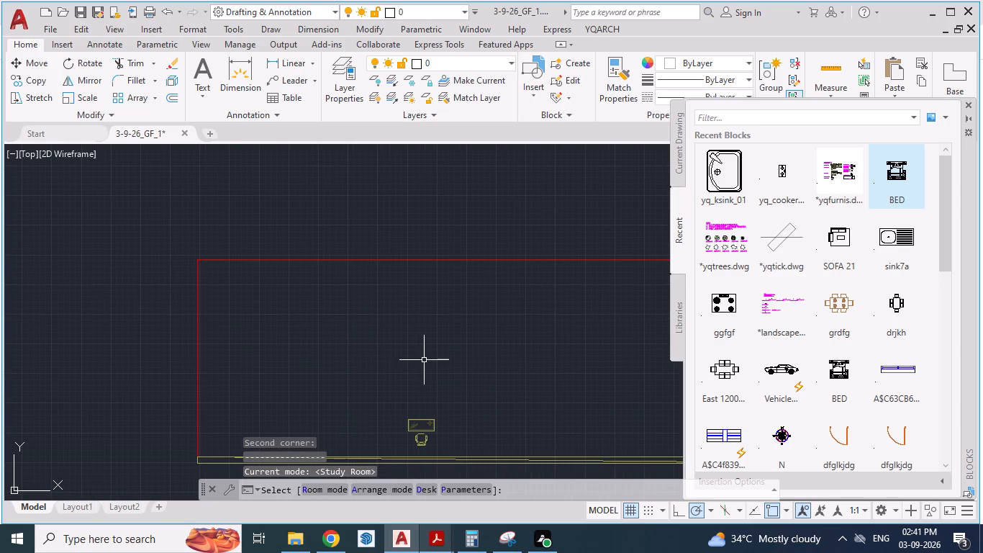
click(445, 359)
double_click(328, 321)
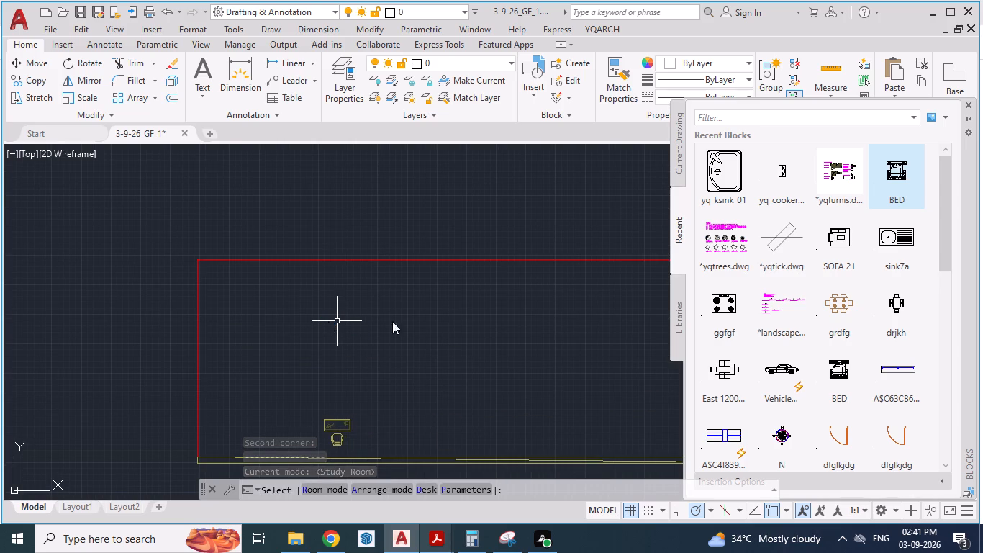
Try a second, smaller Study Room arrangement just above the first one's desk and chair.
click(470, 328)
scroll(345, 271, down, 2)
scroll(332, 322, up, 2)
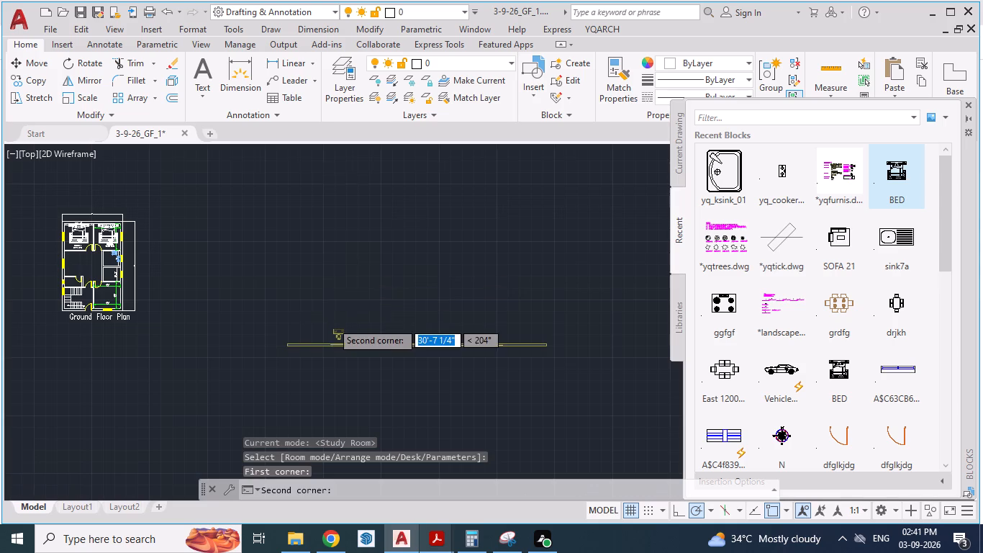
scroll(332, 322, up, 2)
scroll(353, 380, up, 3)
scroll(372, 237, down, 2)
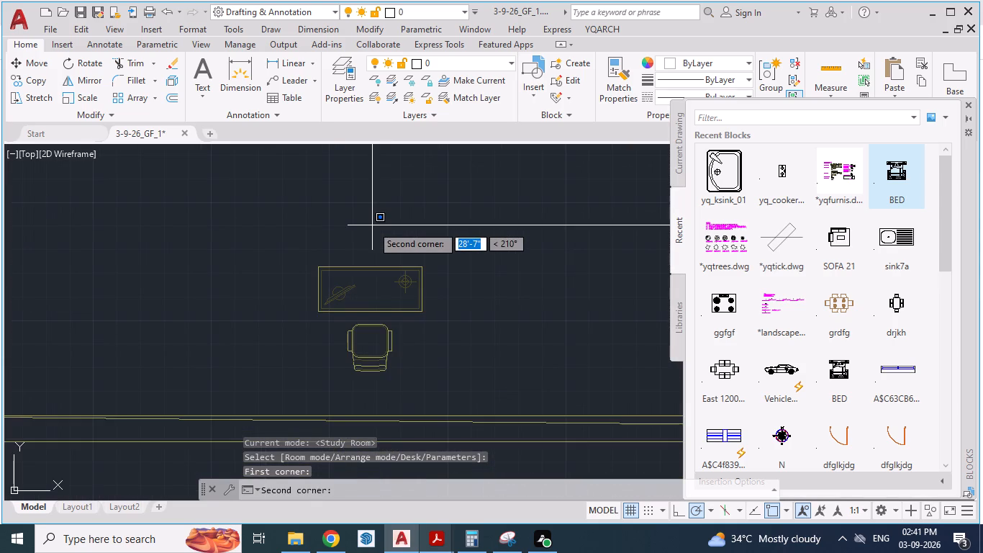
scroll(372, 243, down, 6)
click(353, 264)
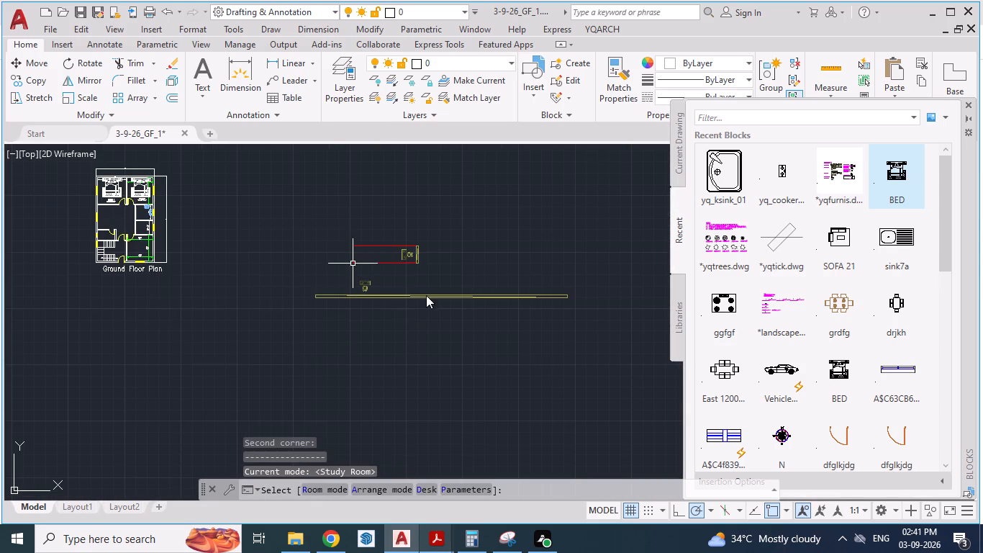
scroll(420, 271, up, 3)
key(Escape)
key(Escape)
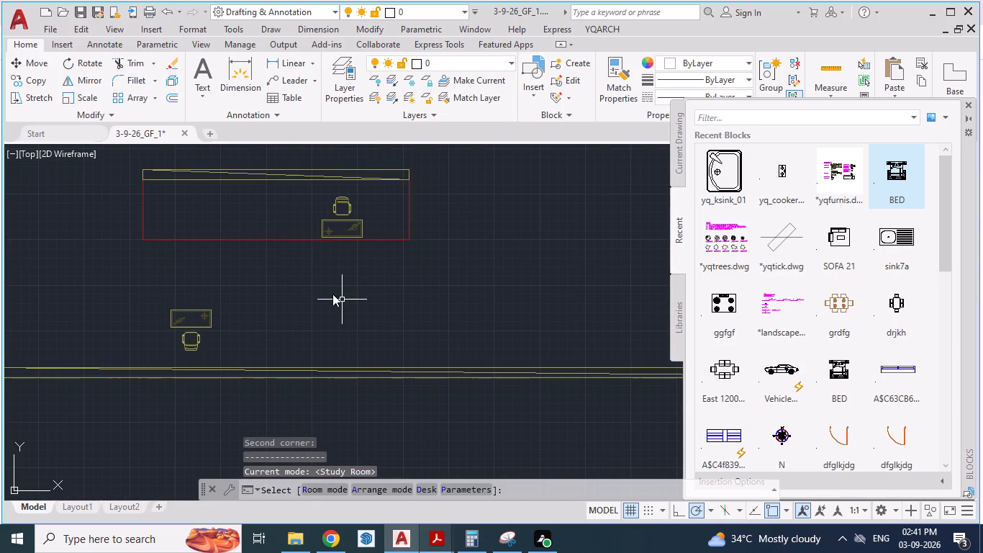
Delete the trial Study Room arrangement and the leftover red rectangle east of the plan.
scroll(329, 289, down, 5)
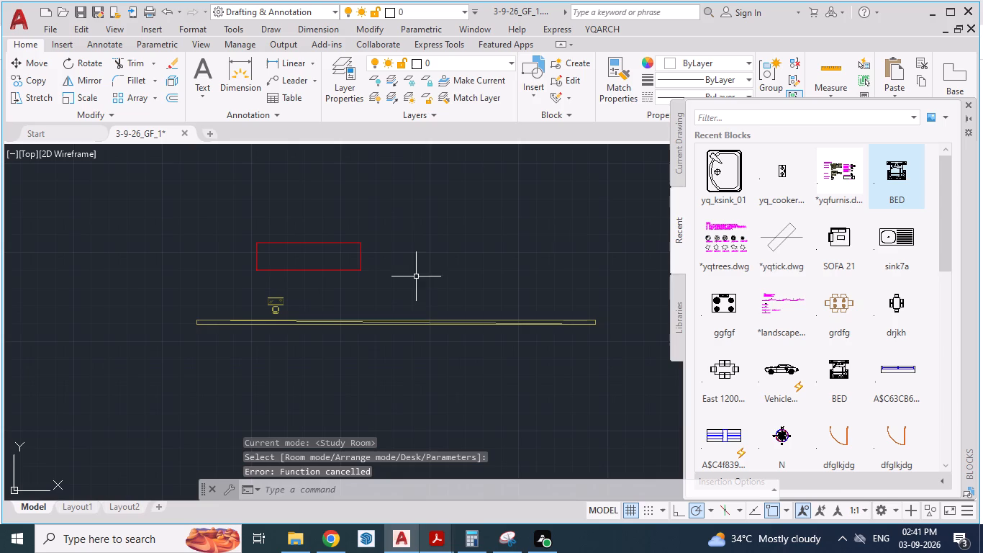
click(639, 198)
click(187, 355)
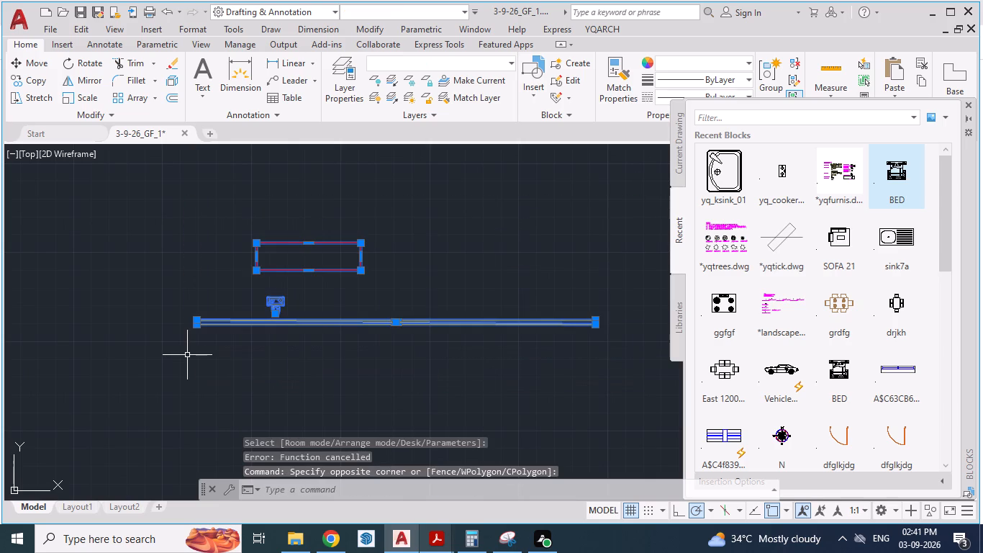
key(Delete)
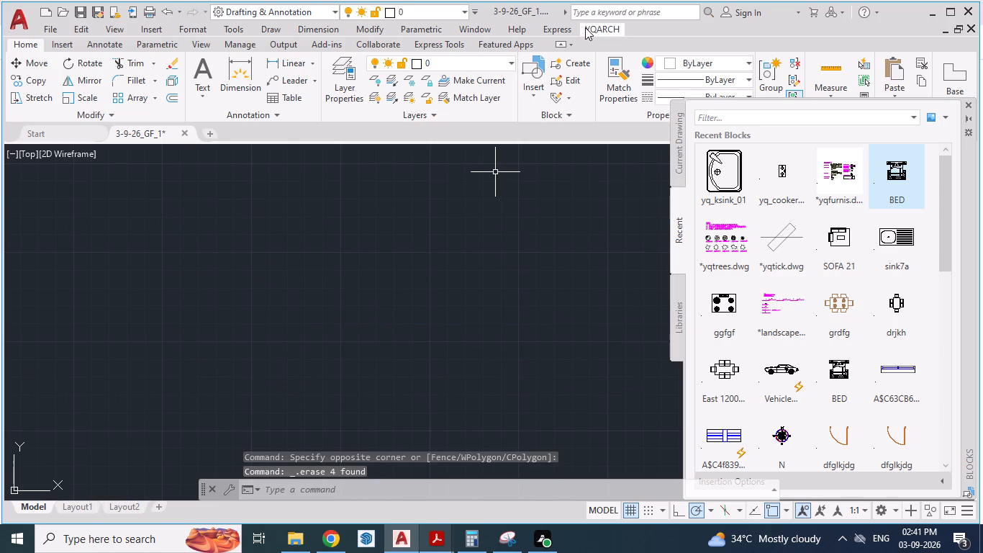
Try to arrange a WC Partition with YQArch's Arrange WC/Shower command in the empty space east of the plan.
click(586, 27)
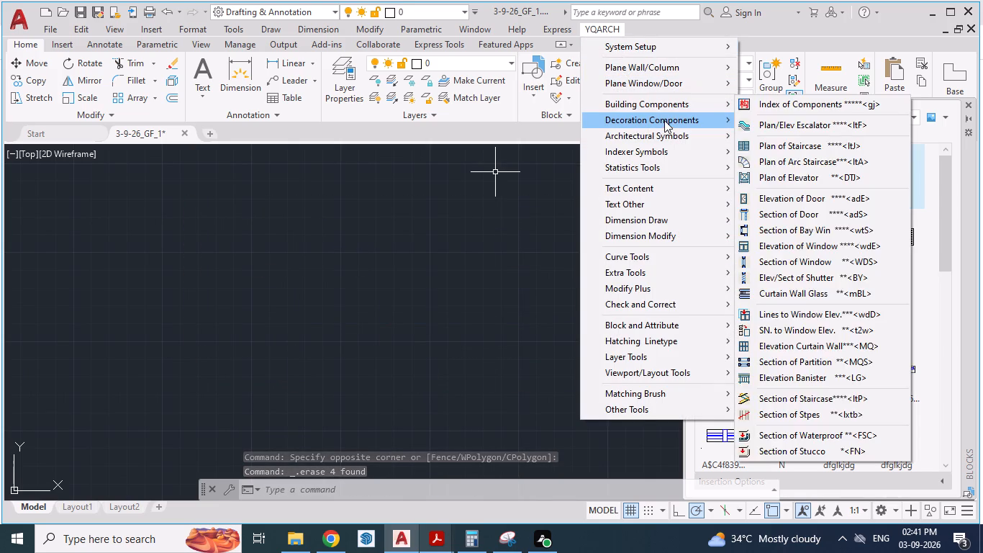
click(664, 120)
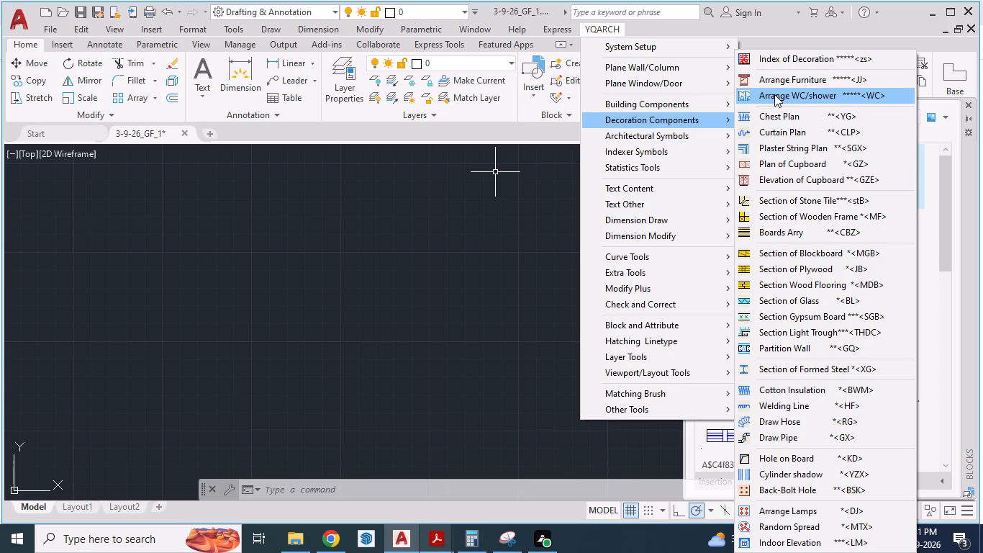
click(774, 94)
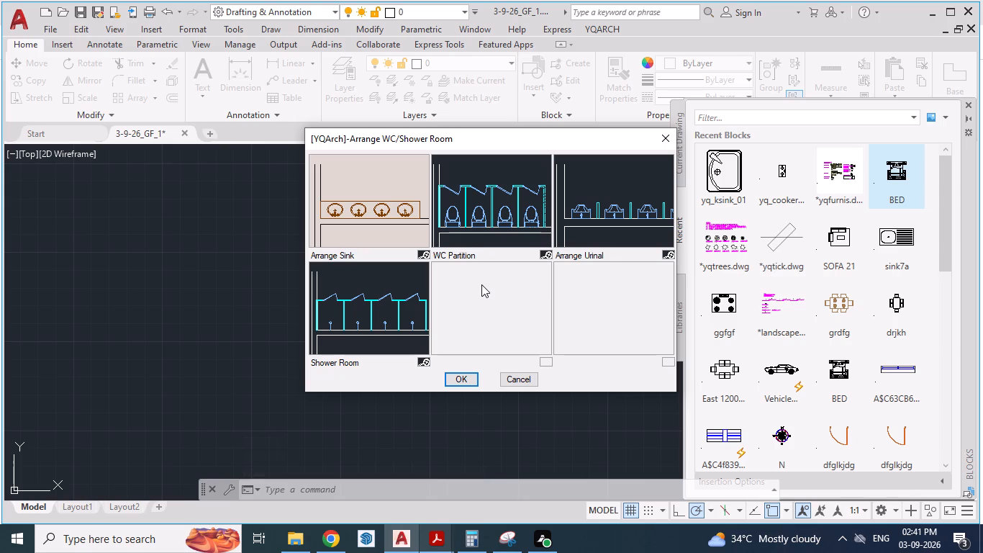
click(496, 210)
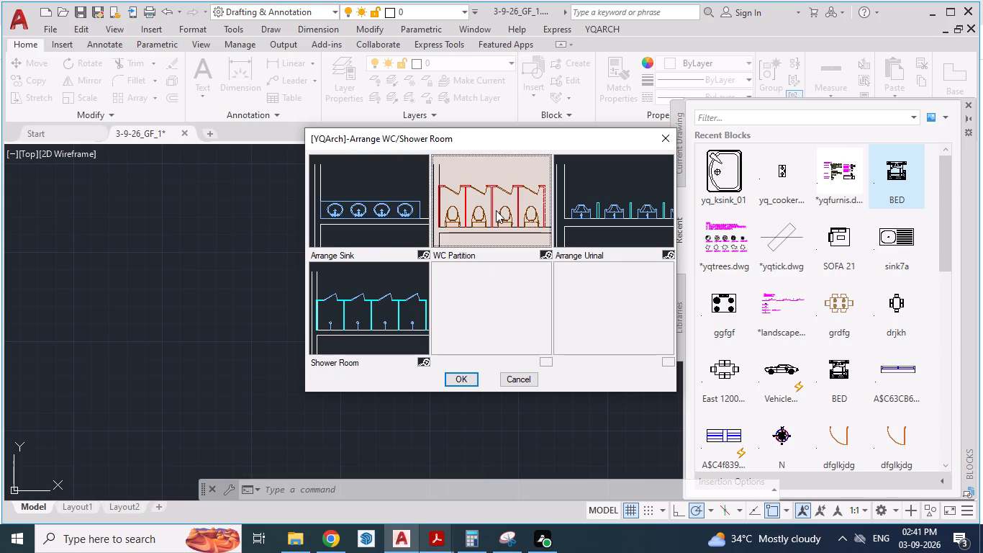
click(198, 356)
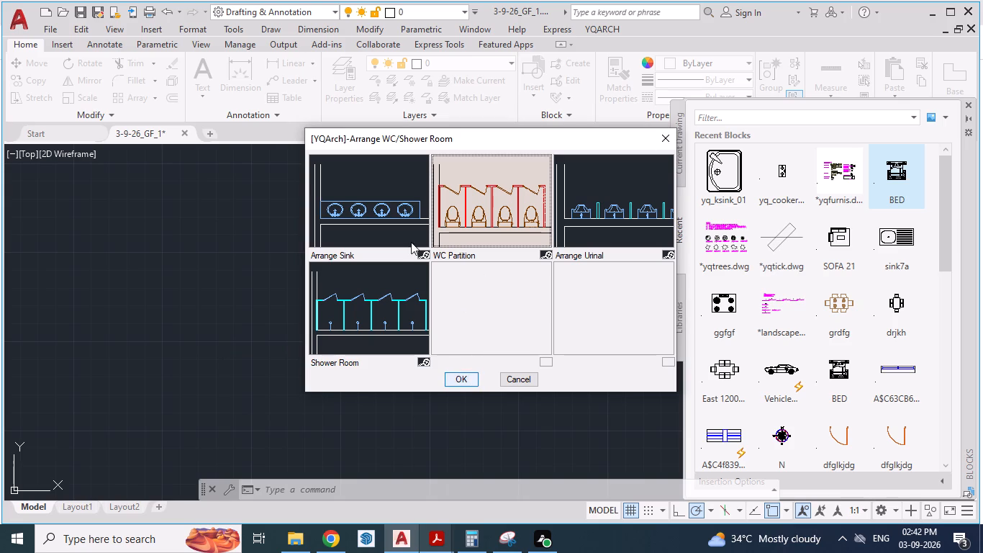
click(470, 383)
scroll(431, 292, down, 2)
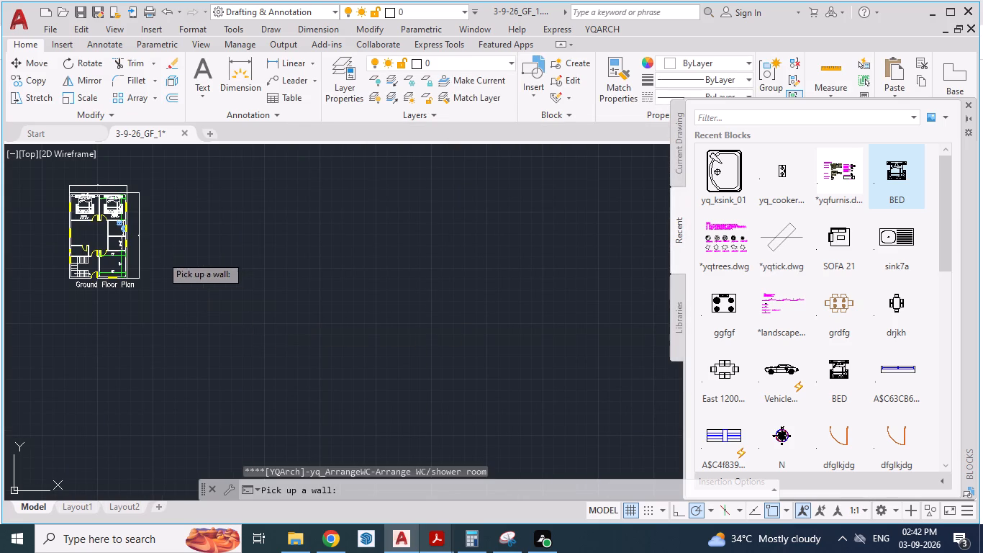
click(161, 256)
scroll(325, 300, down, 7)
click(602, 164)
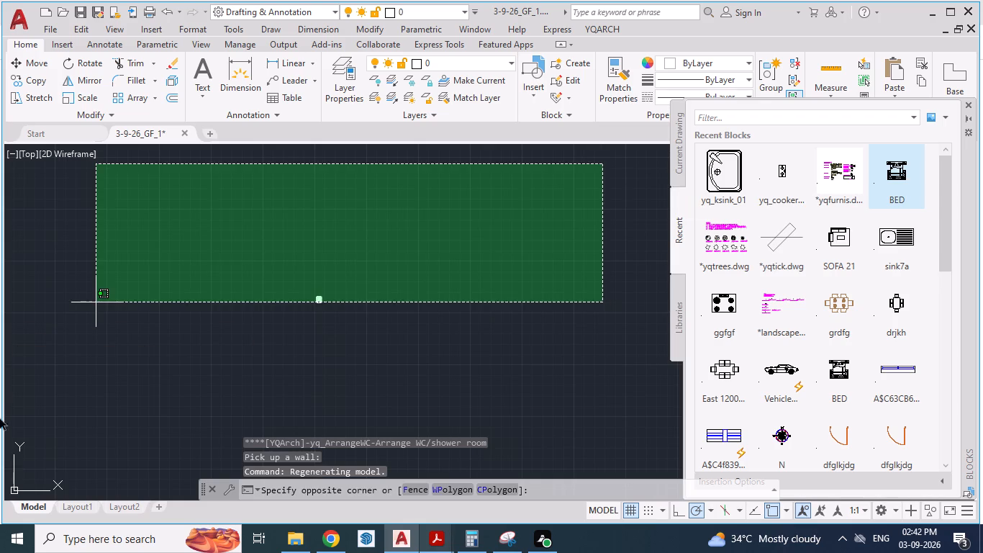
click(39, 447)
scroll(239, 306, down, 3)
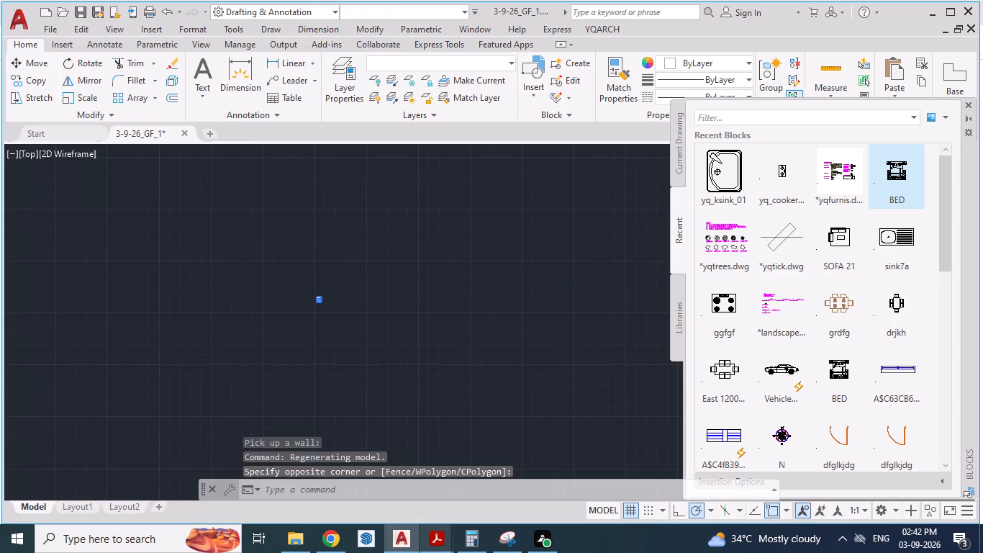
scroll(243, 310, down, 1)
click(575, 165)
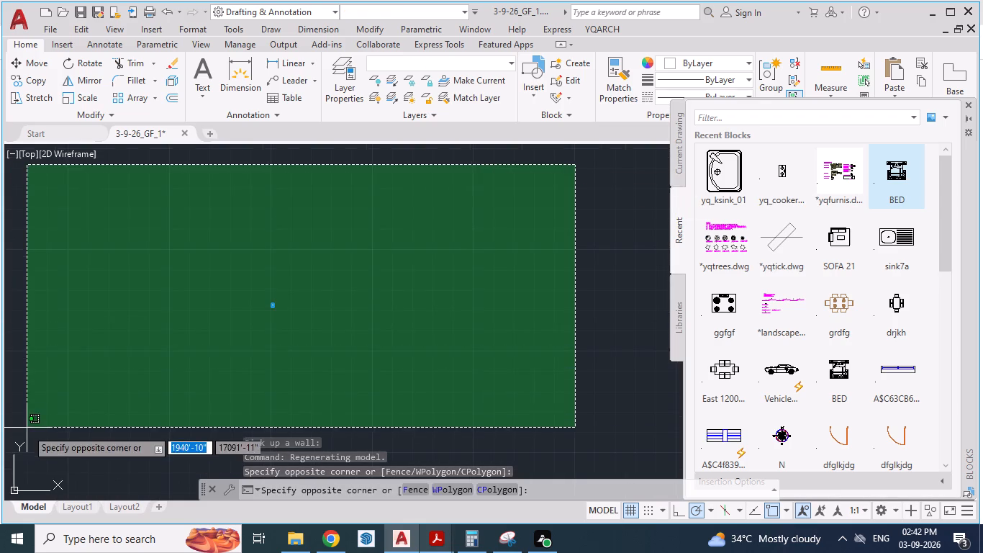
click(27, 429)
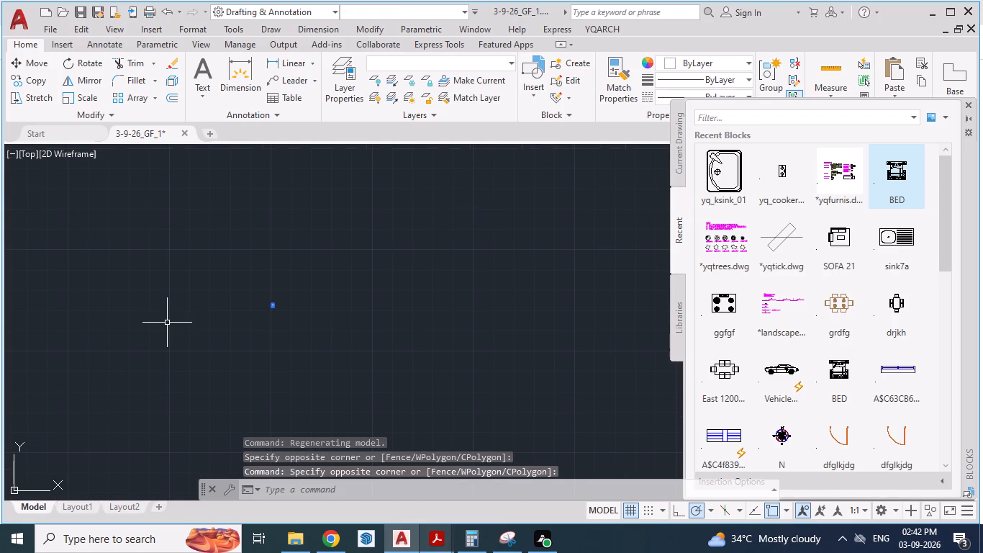
Clear the selection and zoom to the drawing extents to show the whole ground floor plan.
key(z)
key(Return)
key(e)
key(Return)
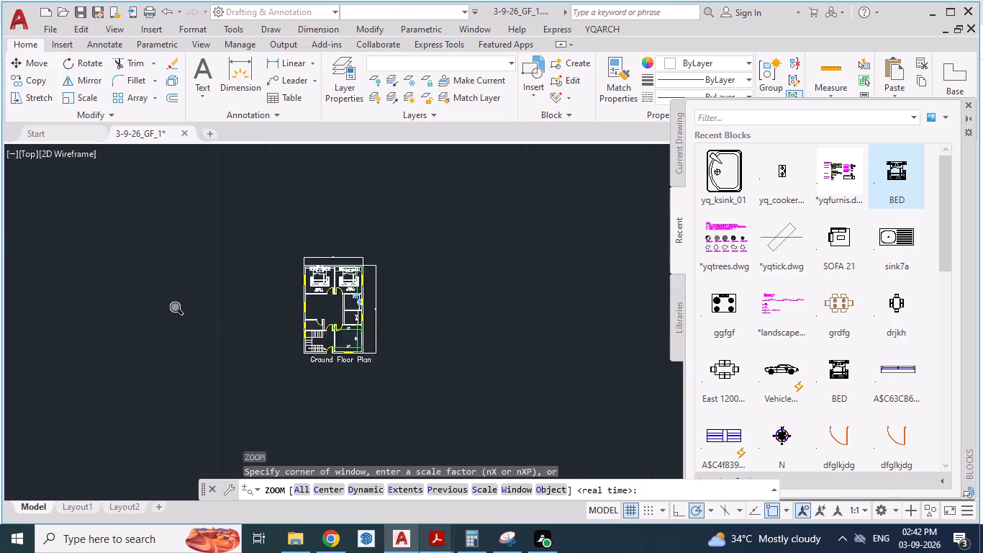
key(Escape)
key(Escape)
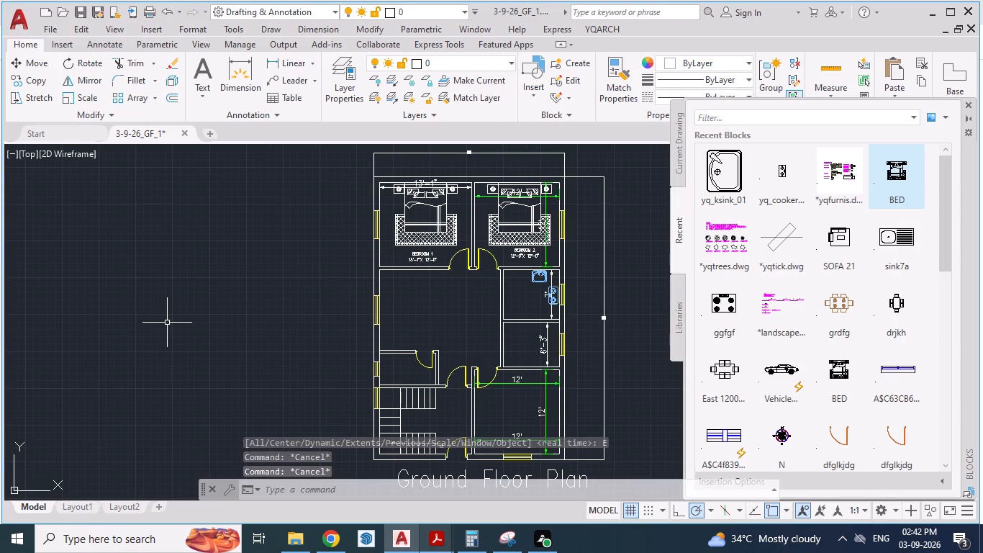
key(z)
key(Return)
key(w)
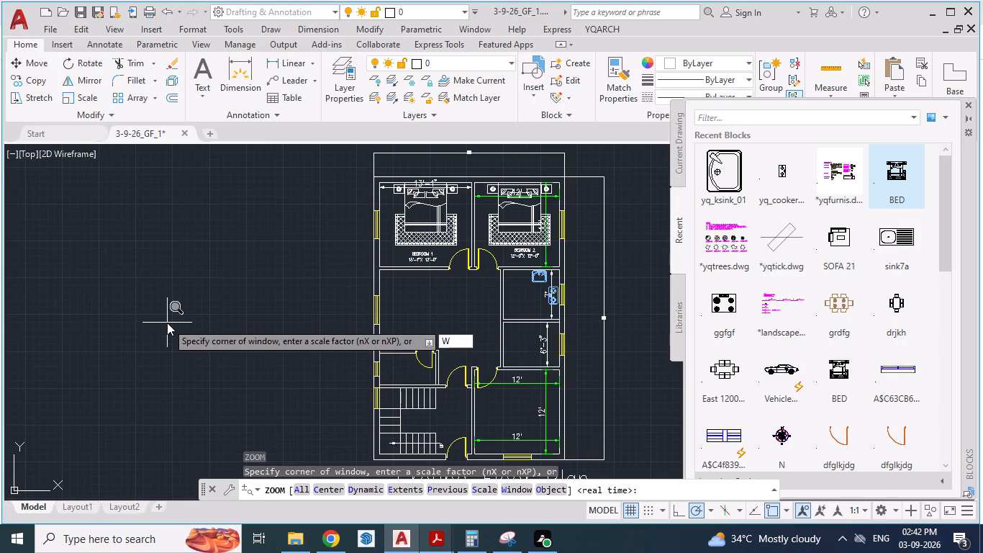
key(BackSpace)
key(e)
key(Return)
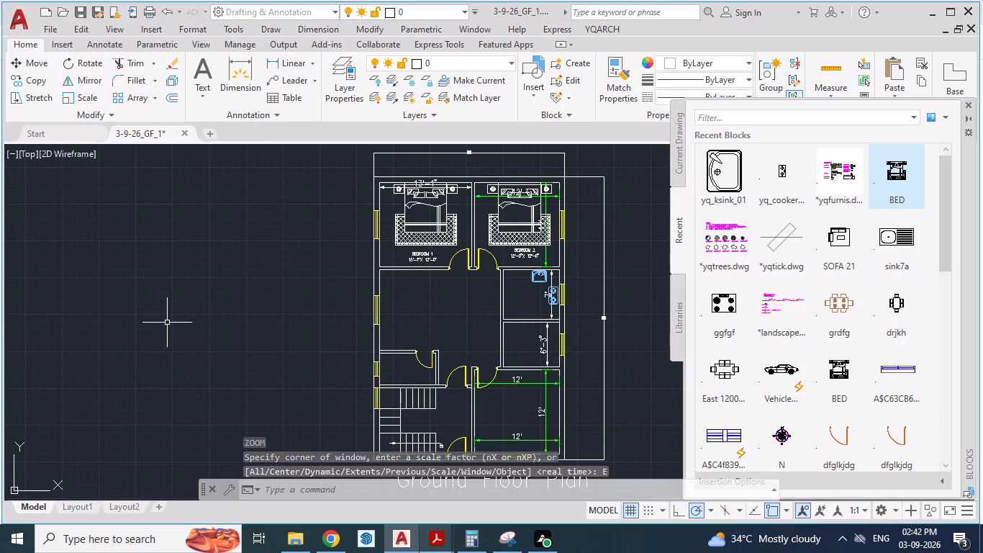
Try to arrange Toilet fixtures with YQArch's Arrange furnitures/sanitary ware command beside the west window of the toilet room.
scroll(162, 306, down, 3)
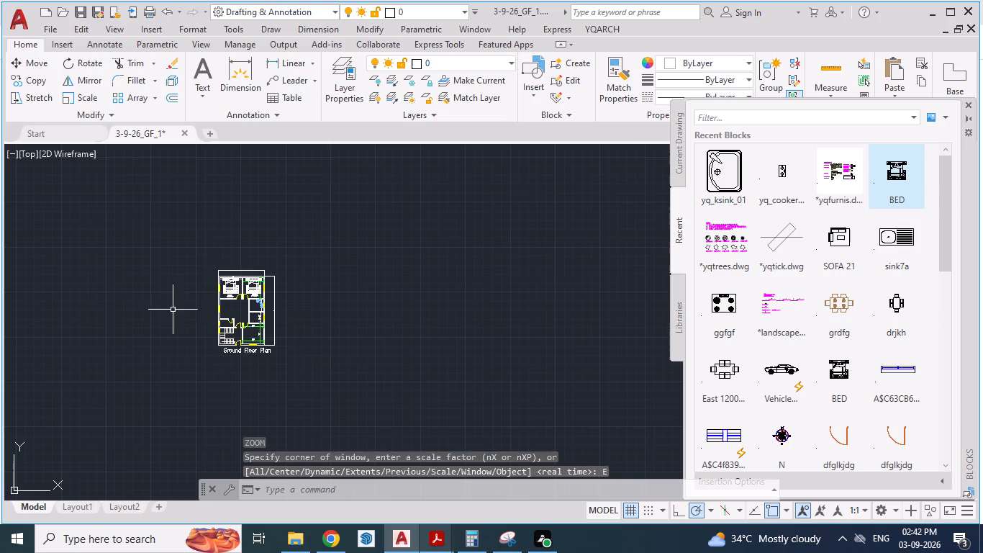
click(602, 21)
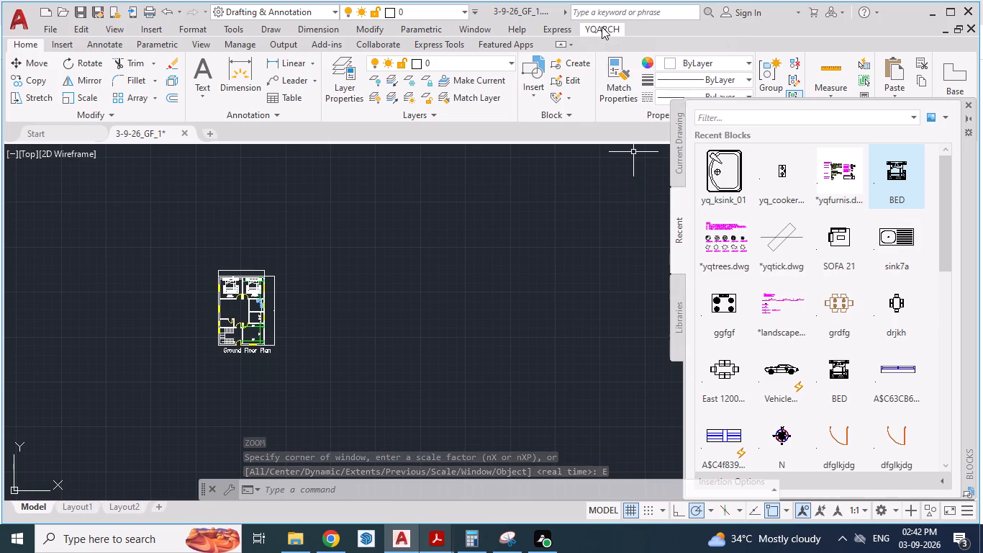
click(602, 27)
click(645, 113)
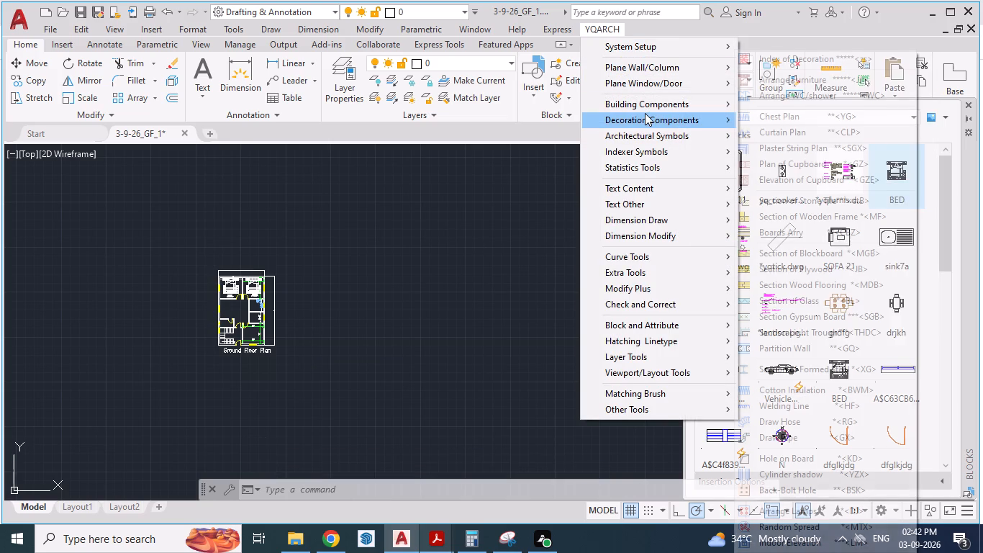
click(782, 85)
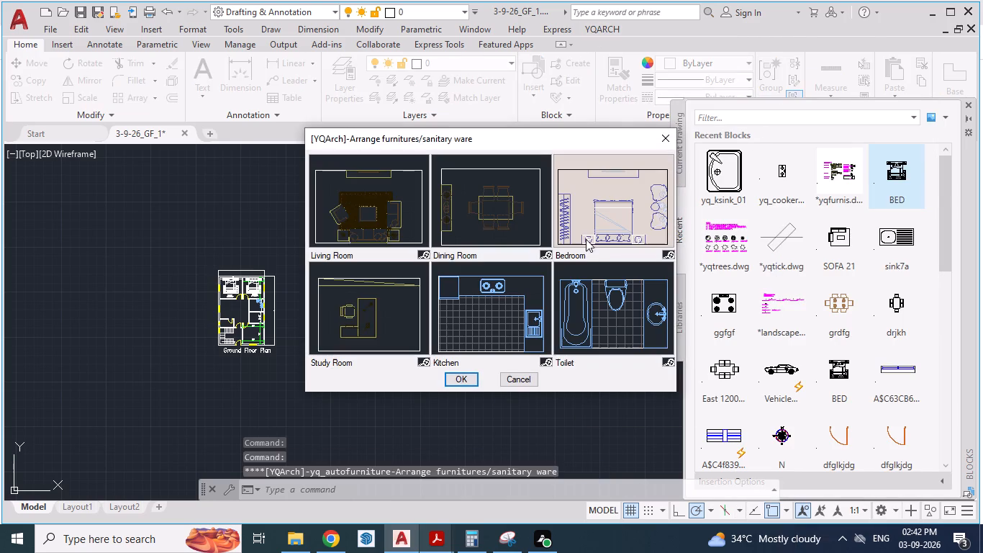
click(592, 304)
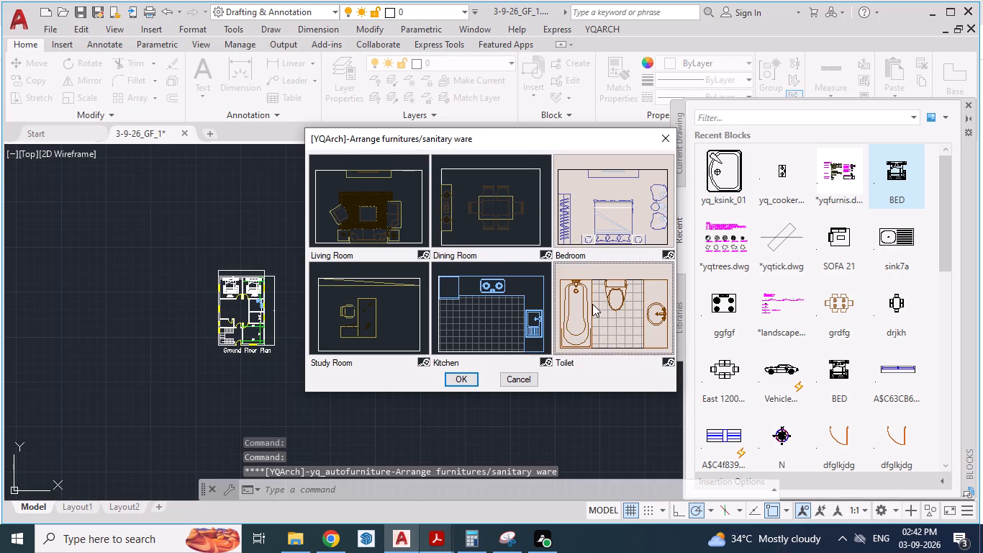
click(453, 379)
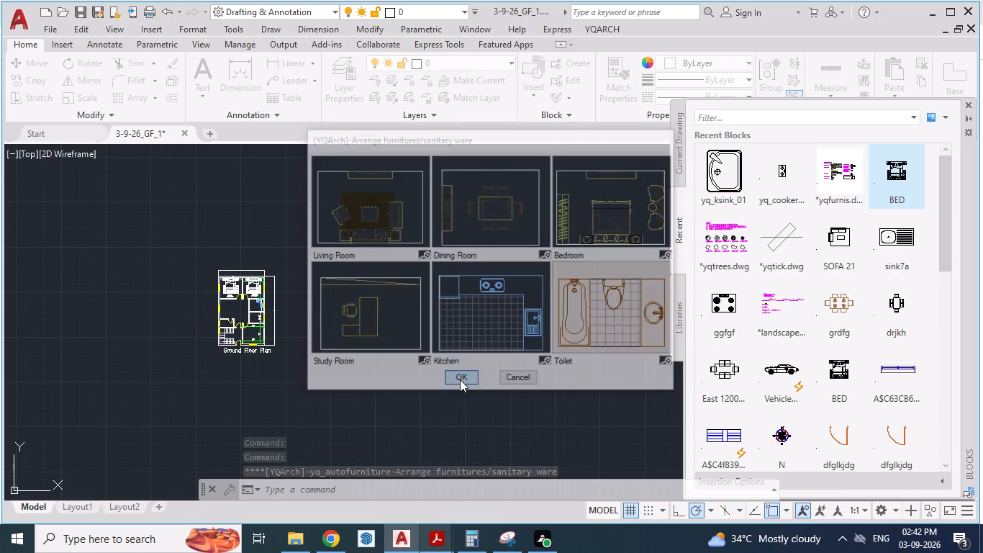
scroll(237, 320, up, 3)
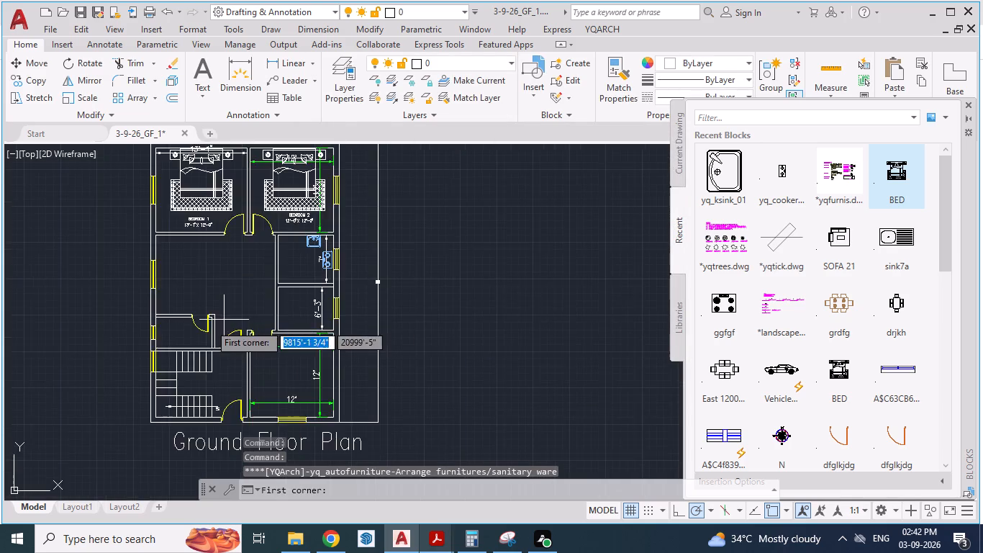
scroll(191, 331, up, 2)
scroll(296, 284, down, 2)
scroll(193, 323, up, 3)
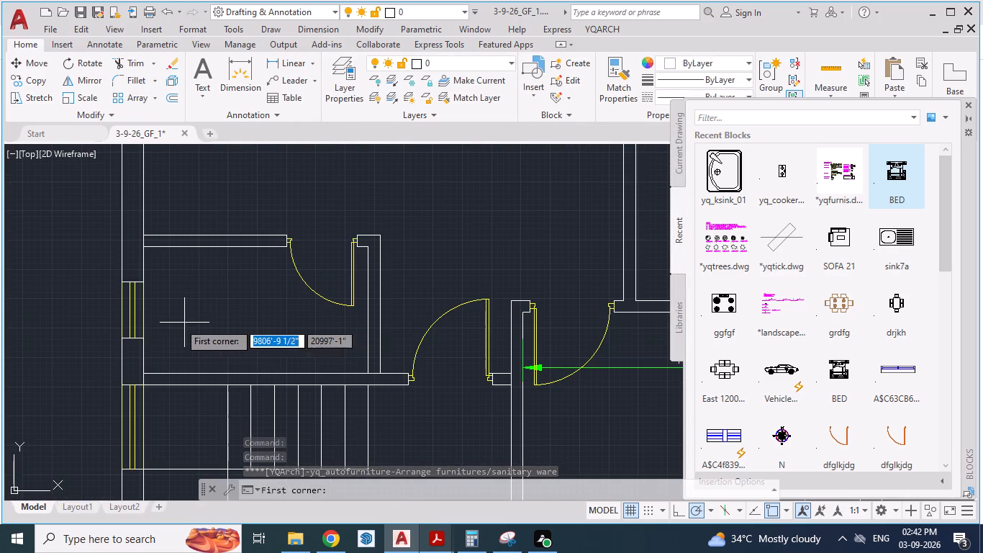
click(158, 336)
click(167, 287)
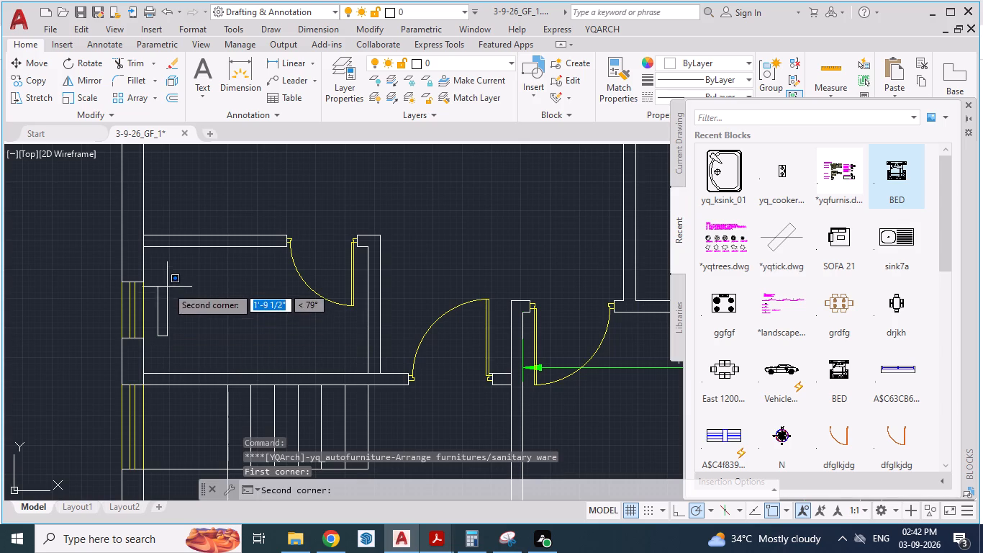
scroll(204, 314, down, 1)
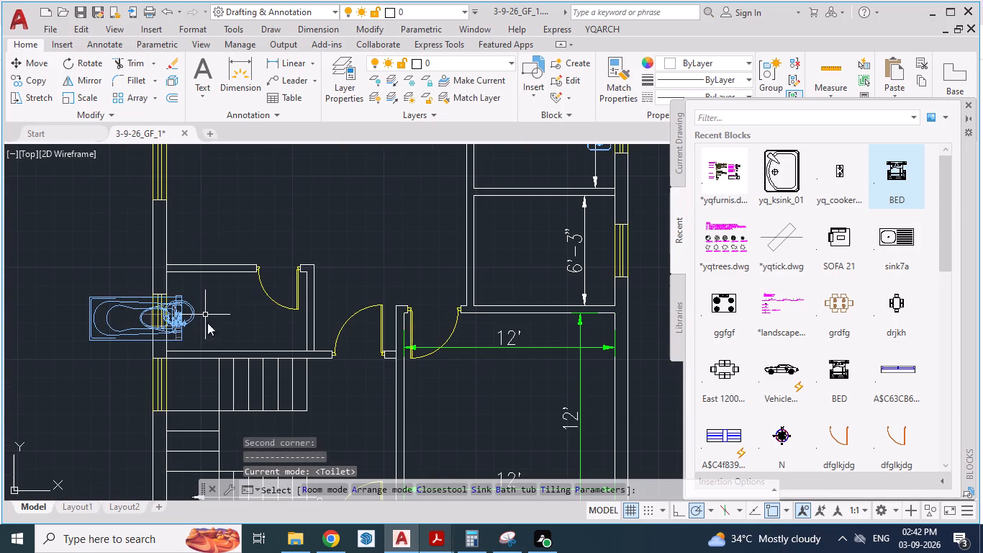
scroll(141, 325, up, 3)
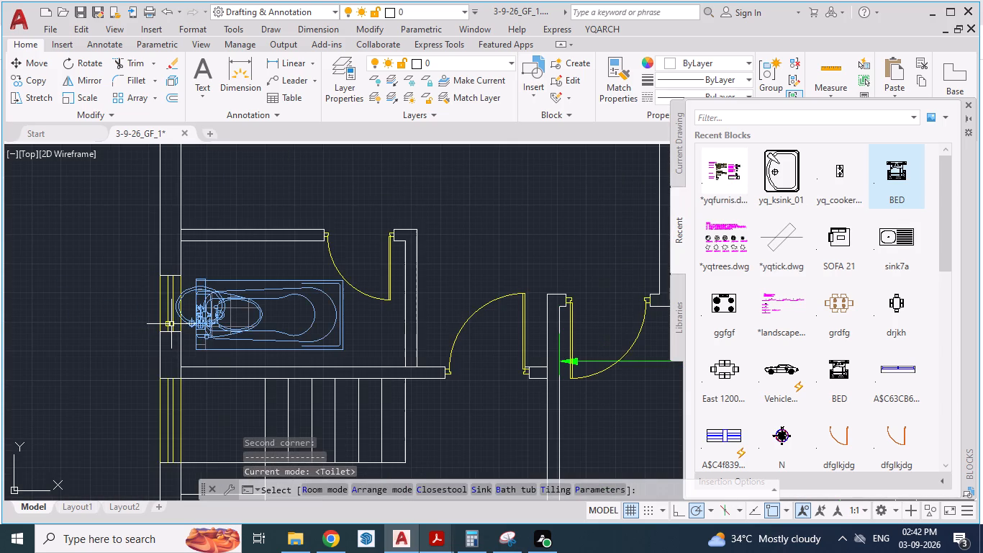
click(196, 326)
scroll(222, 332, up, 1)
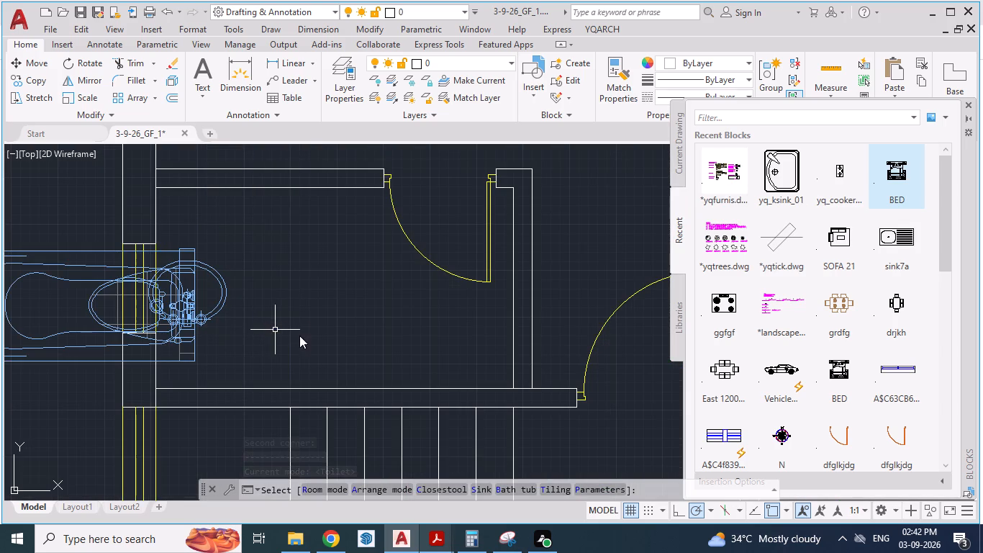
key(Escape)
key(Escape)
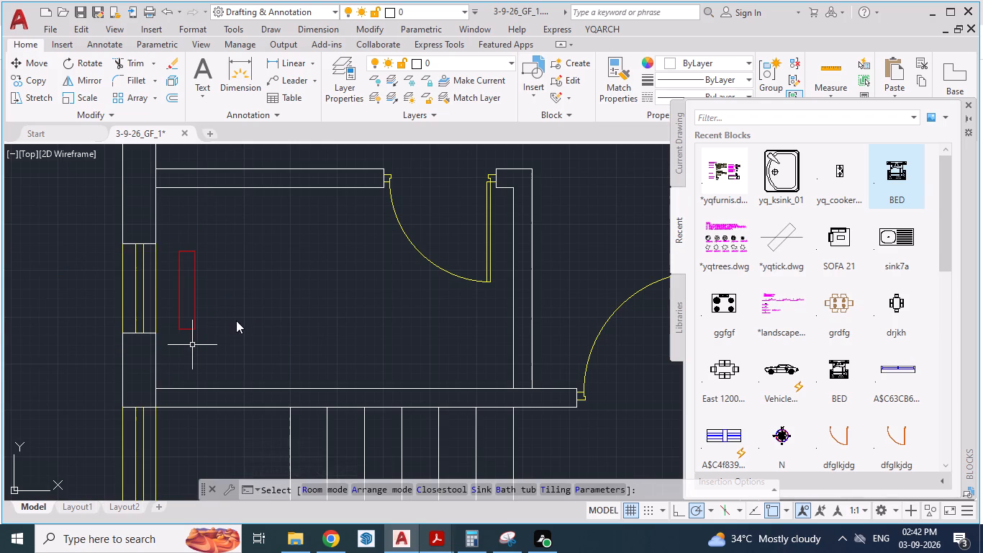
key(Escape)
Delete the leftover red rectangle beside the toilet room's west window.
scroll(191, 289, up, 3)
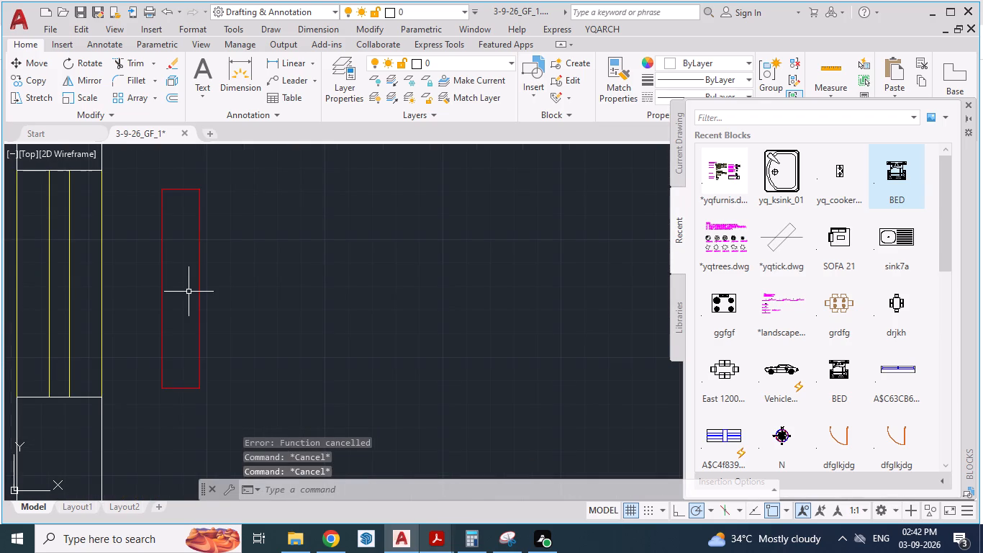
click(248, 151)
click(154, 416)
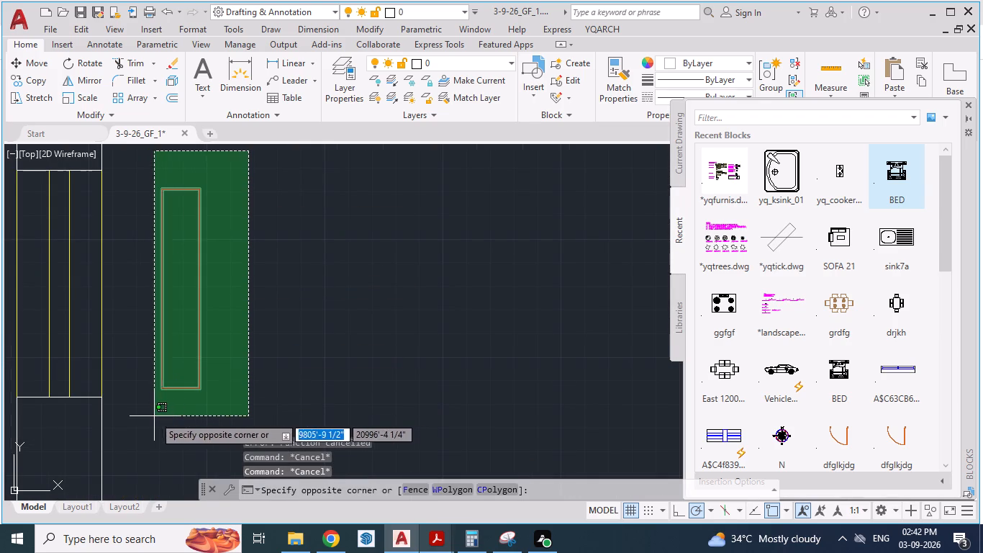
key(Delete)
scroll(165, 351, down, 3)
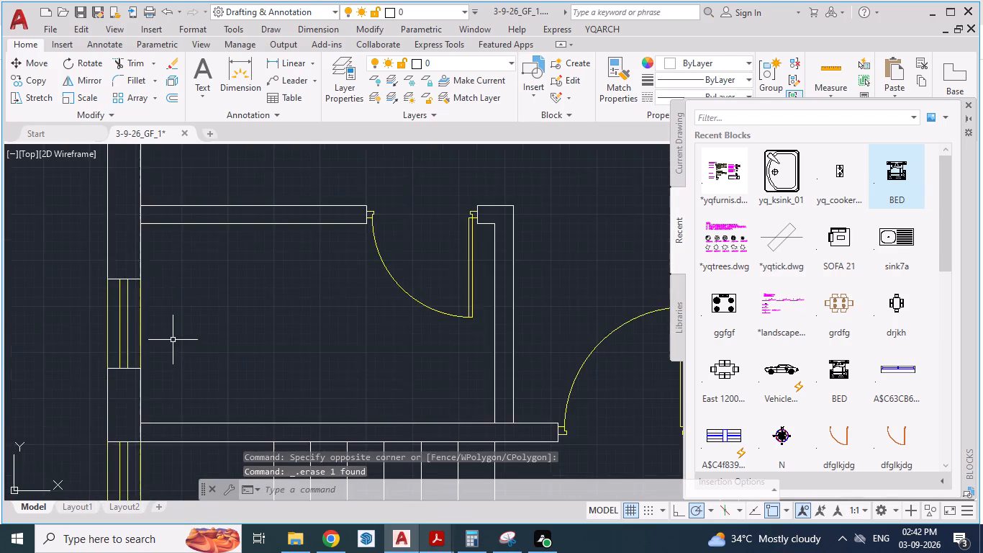
Examine the furniture layout in the reference PDF in Adobe Acrobat against the ground floor plan in AutoCAD.
scroll(176, 338, down, 2)
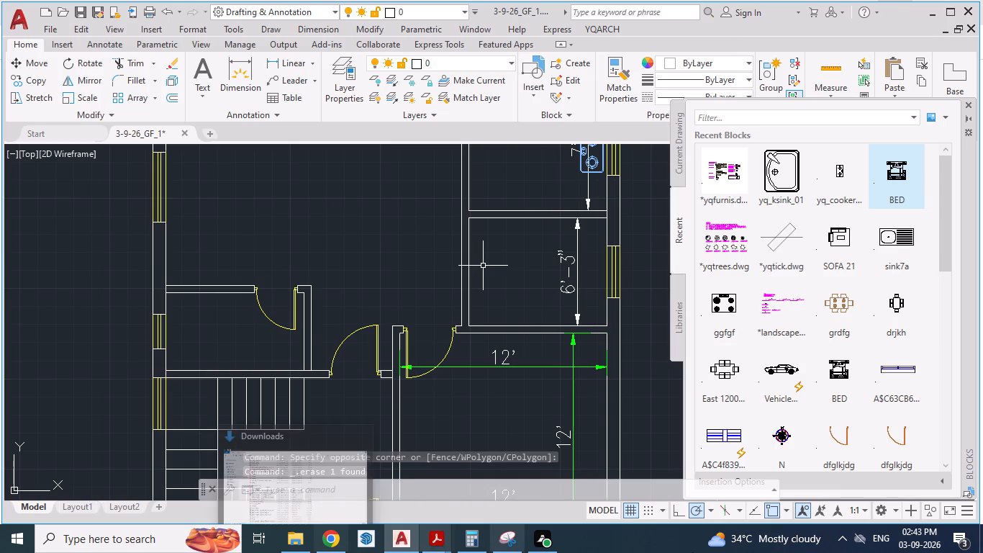
scroll(512, 274, down, 2)
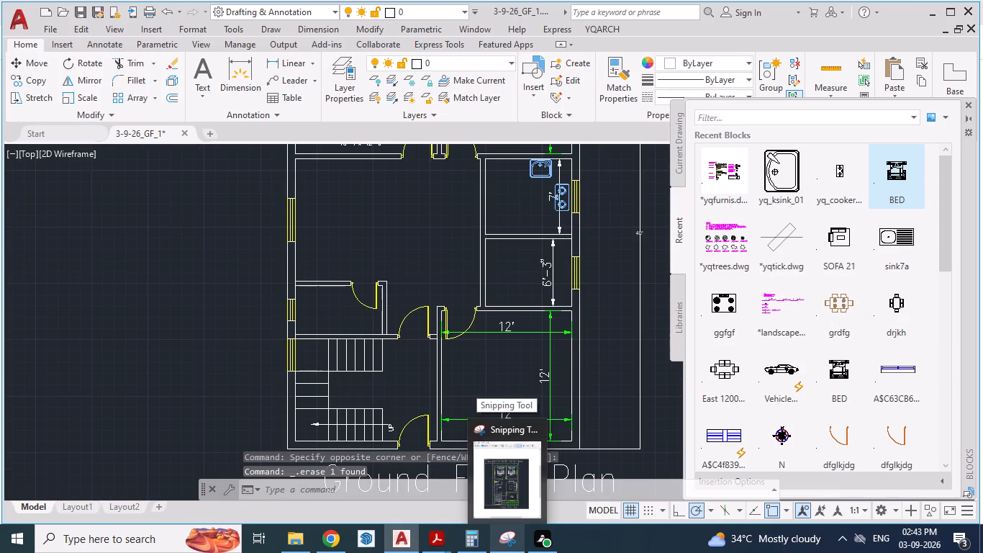
scroll(535, 185, up, 1)
key(alt+Tab)
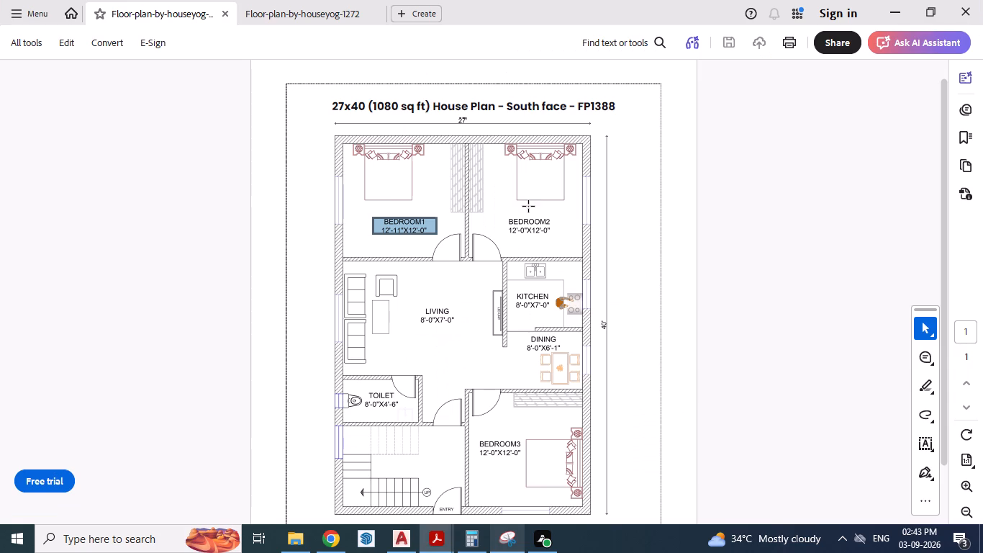
key(alt+Tab)
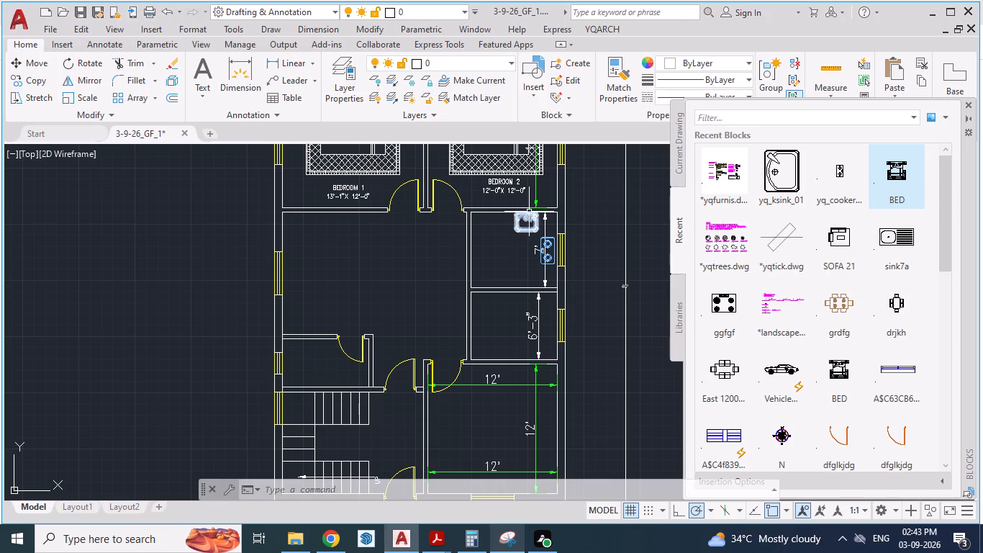
key(alt+Tab)
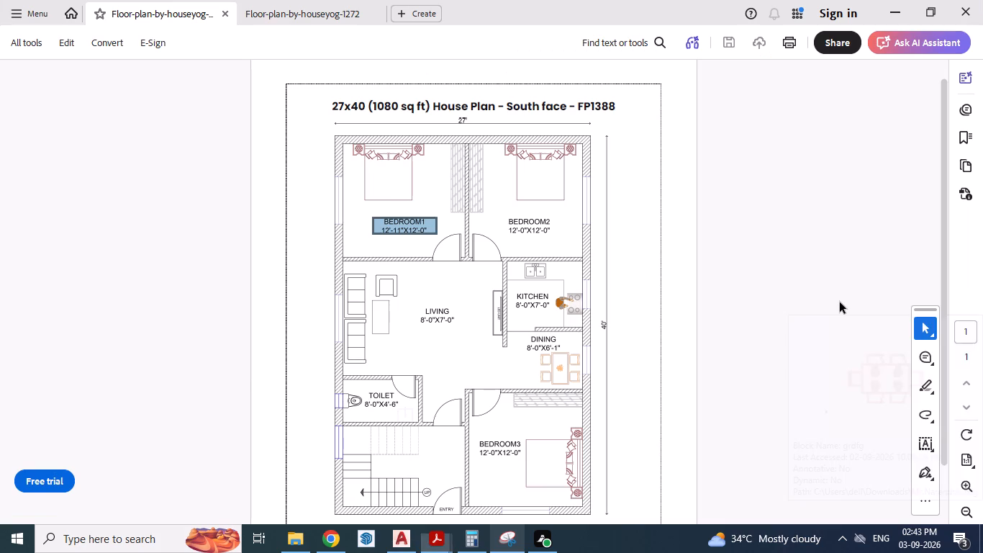
key(alt+Tab)
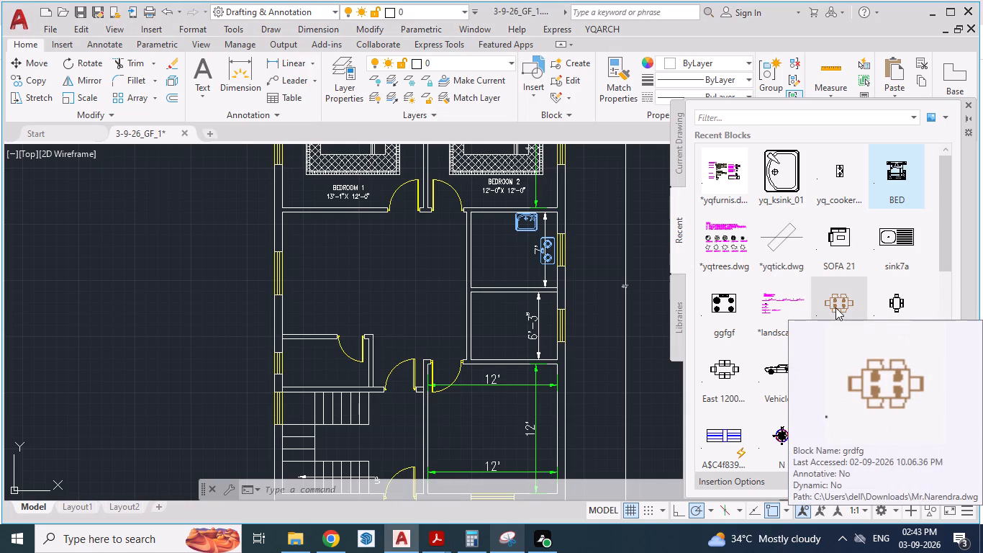
Insert the recent block grdfg, a six-seat dining table, with its insertion point in the room south of the kitchen.
drag(835, 307, 488, 319)
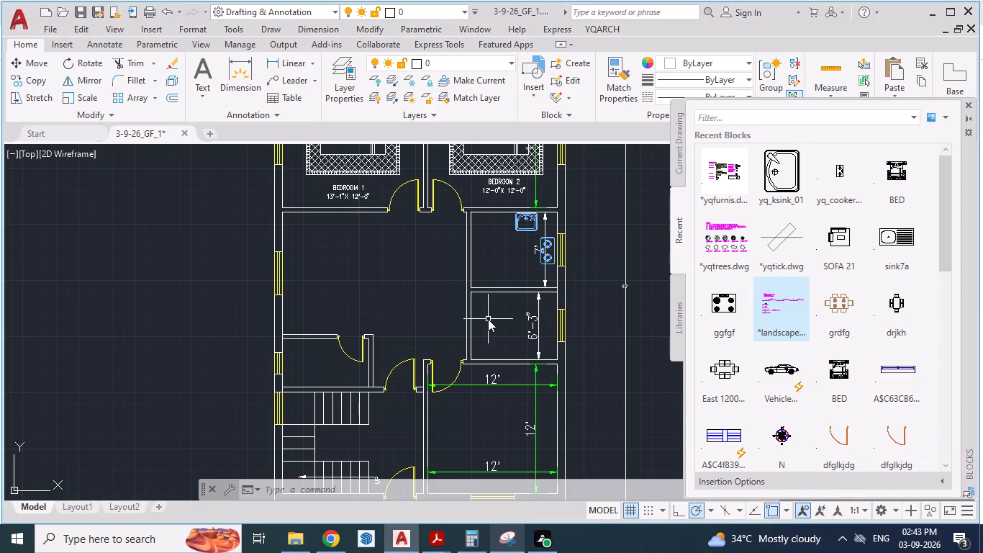
scroll(488, 319, down, 4)
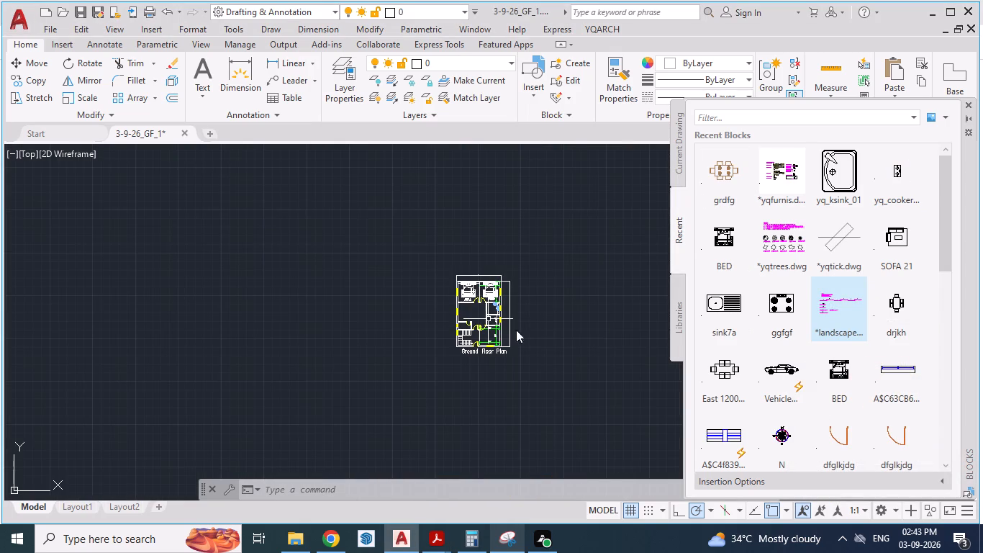
key(z)
key(Return)
key(e)
key(Return)
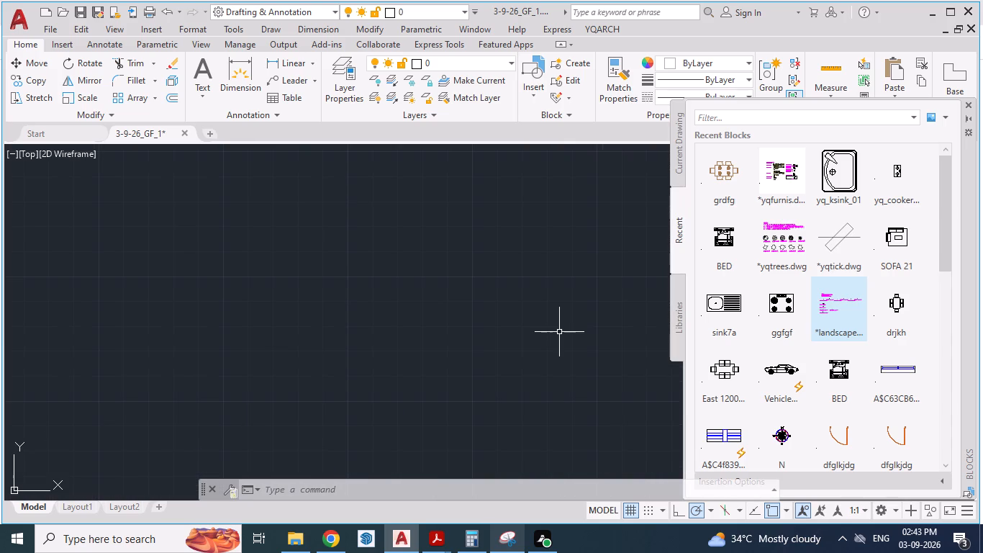
click(733, 27)
click(653, 178)
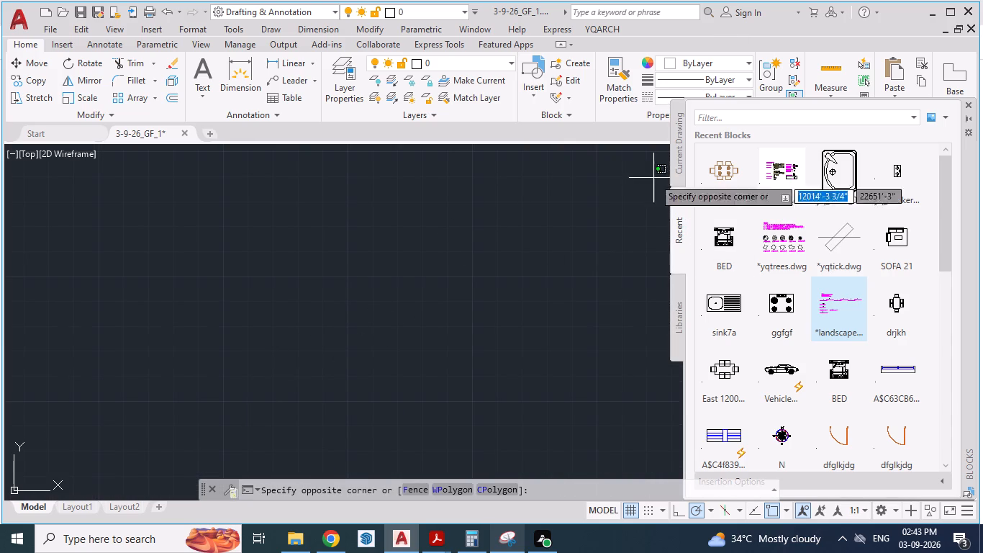
click(92, 429)
scroll(468, 313, down, 3)
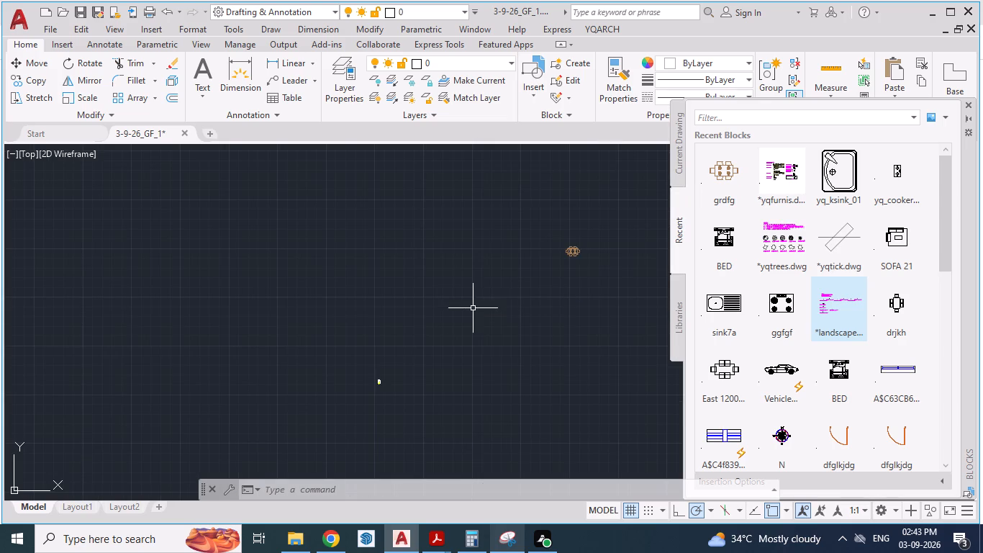
Move the distant dining table block next to the Ground Floor Plan.
click(573, 251)
key(m)
key(Return)
drag(573, 252, 358, 412)
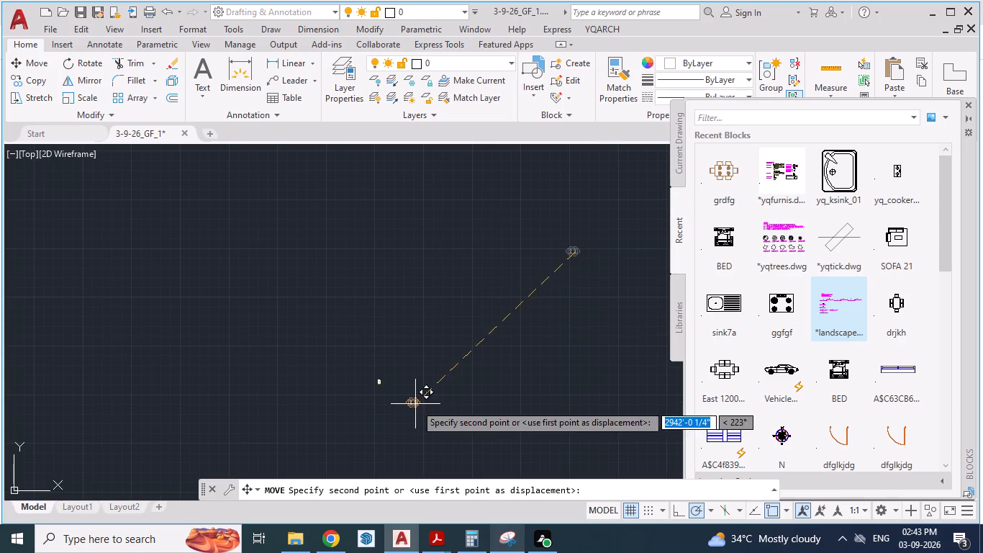
drag(358, 412, 516, 333)
scroll(348, 408, up, 5)
scroll(541, 310, up, 6)
click(516, 333)
Scale the dining table block down freehand, using the end of its west chair as base point.
scroll(468, 361, down, 2)
click(462, 374)
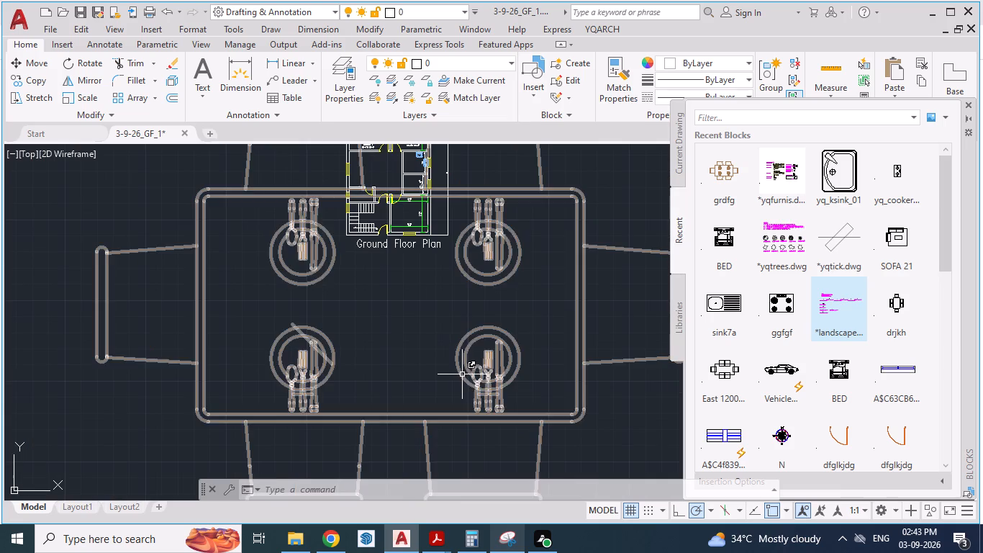
text(SCA)
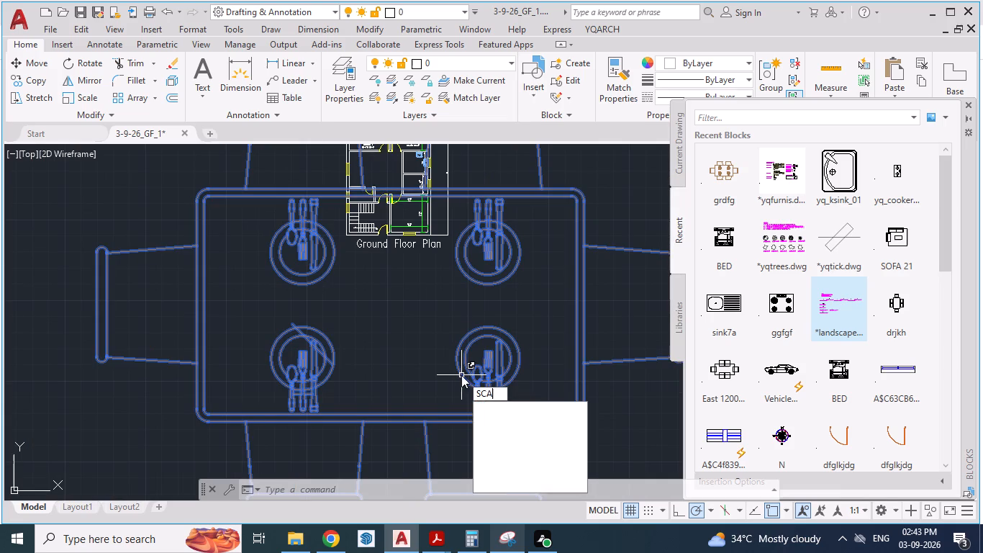
key(Return)
drag(105, 251, 140, 251)
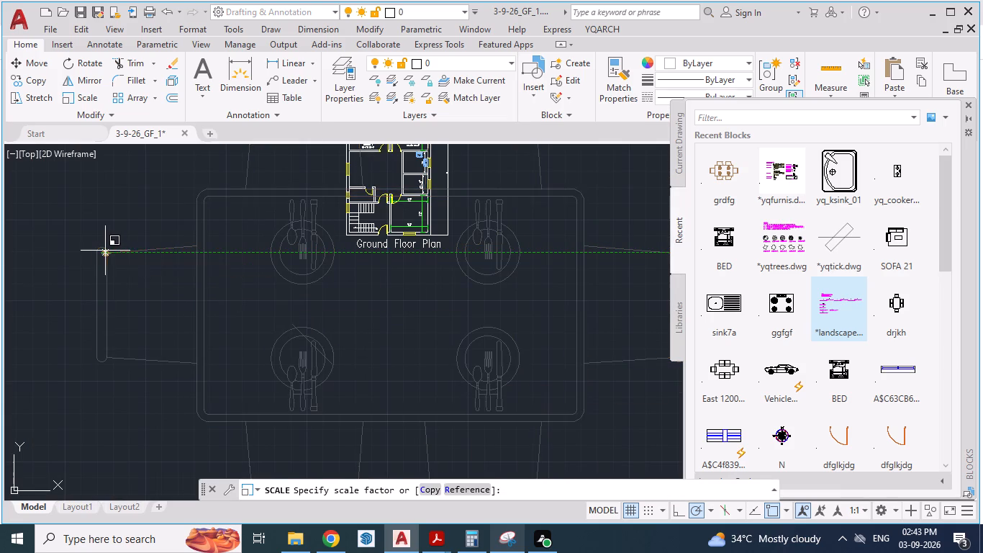
drag(140, 251, 153, 251)
click(153, 251)
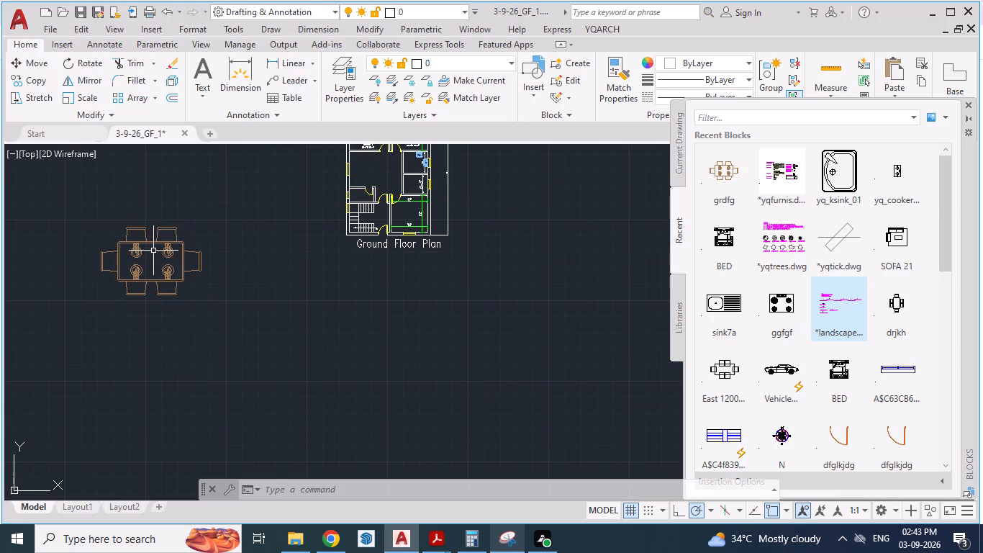
Cut the dining table block beside the plan and paste it over the dining area, with its insertion point near the staircase.
click(166, 245)
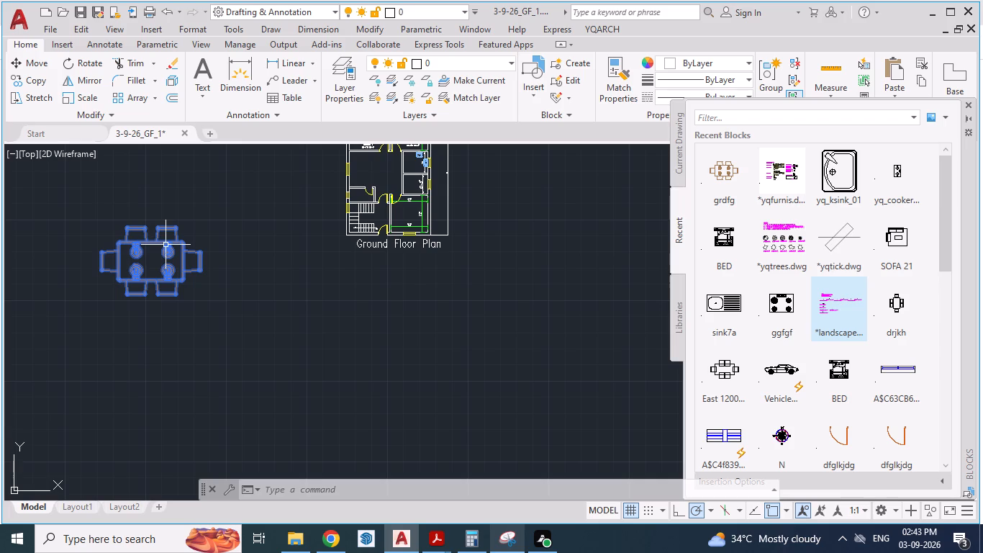
key(ctrl+x)
scroll(278, 289, down, 2)
scroll(396, 179, up, 2)
scroll(371, 270, down, 1)
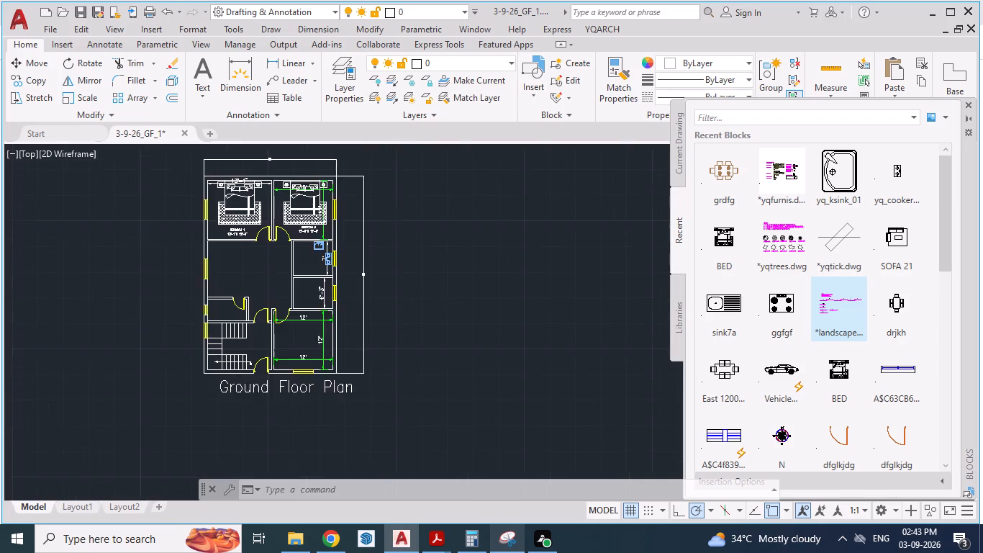
scroll(308, 294, up, 2)
key(alt+Tab)
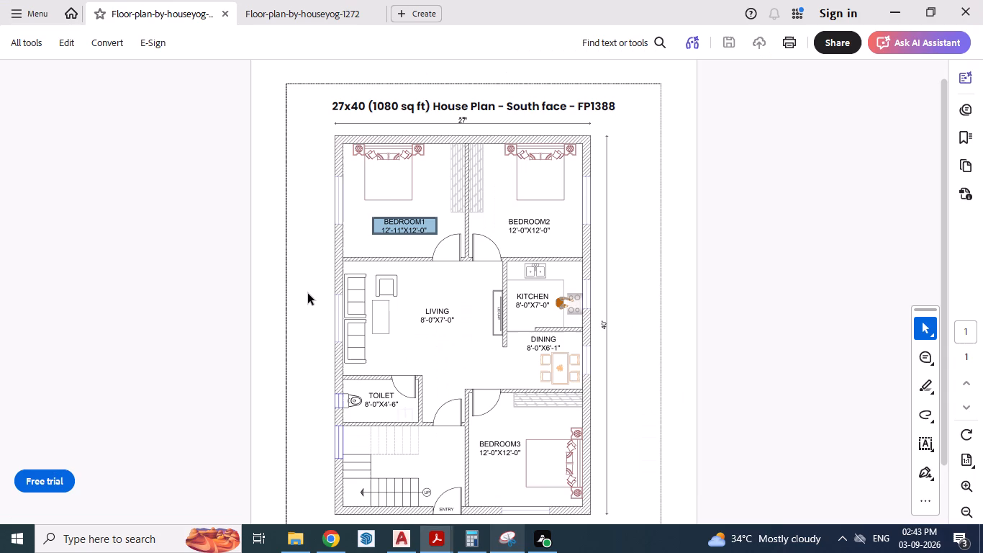
key(alt+Tab)
scroll(362, 310, up, 2)
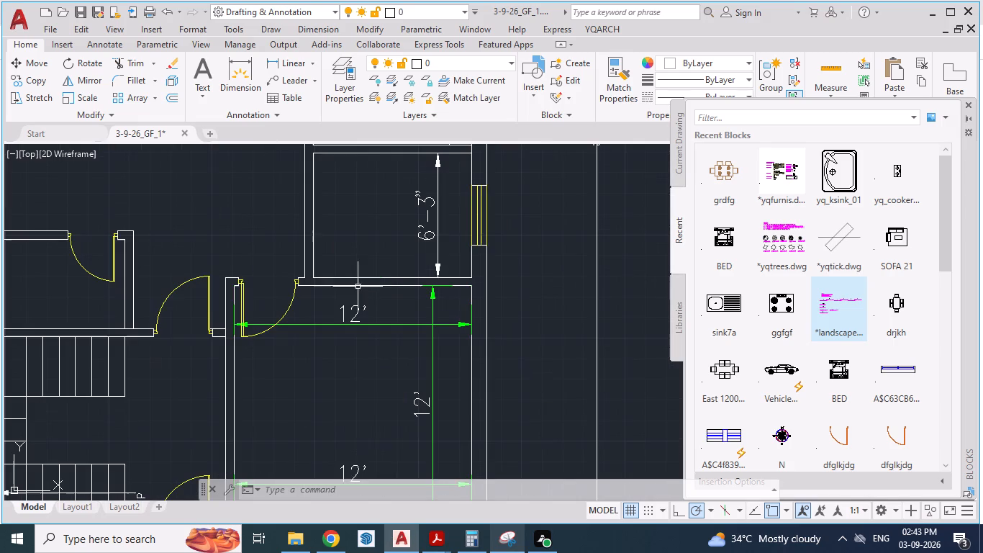
key(ctrl+v)
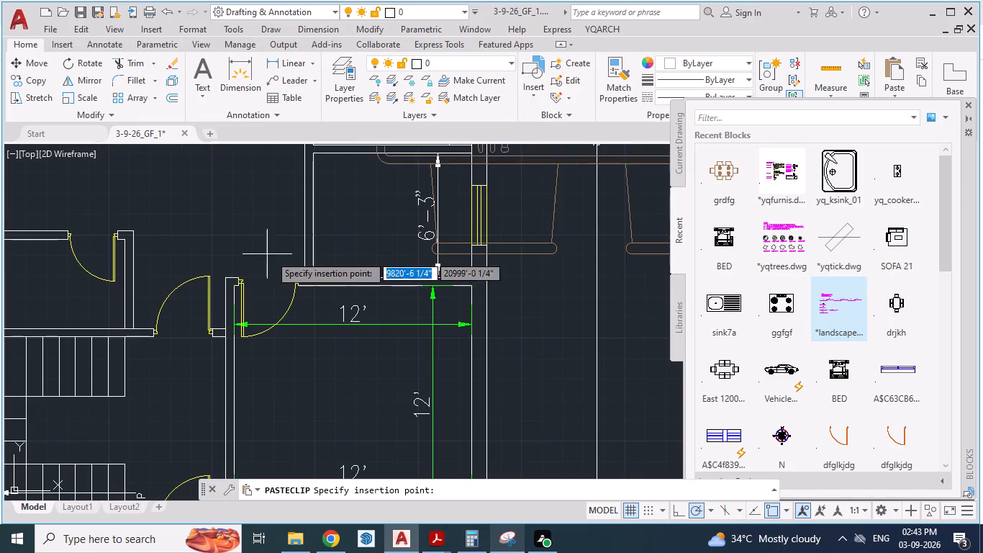
click(168, 373)
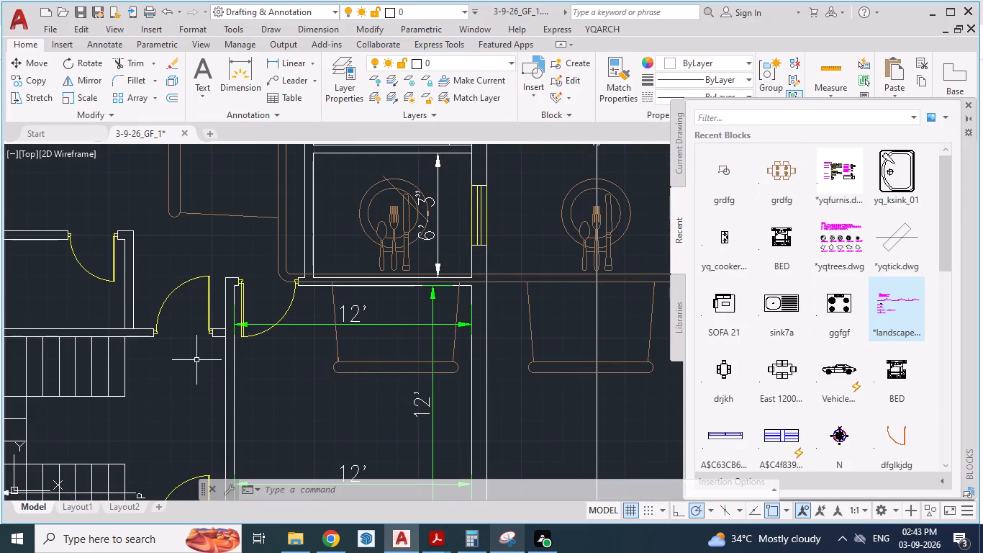
Scale the pasted dining table block down freehand to fit the dining room, using the corner of its southwest chair as base point.
click(332, 367)
text(SCA)
key(Return)
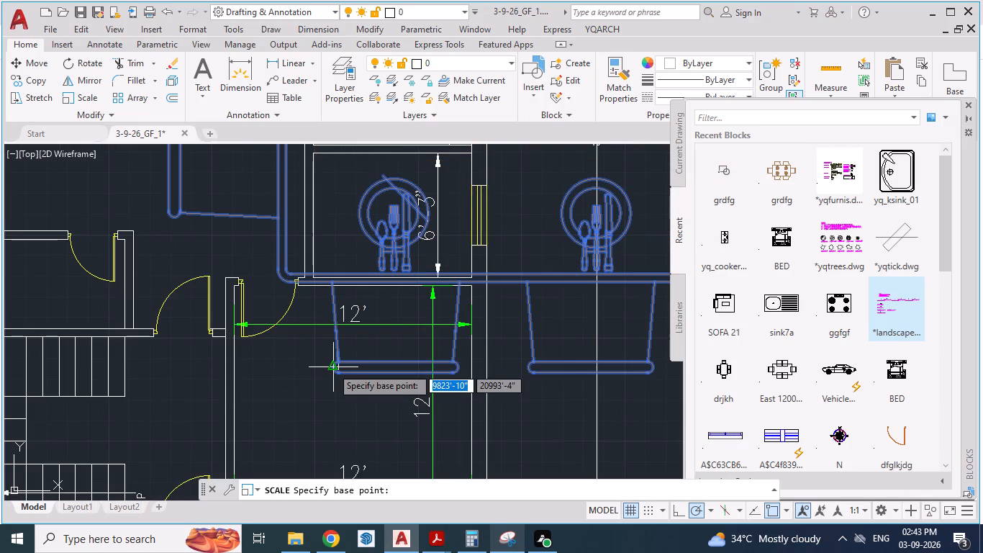
drag(338, 367, 349, 332)
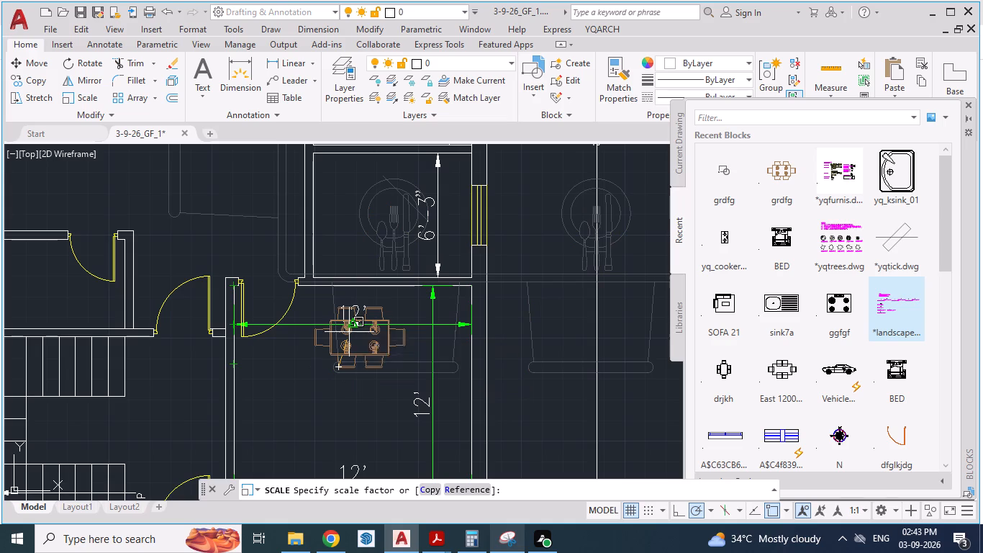
click(349, 332)
Move the scaled dining table block north into the middle of the dining room below the kitchen.
click(335, 357)
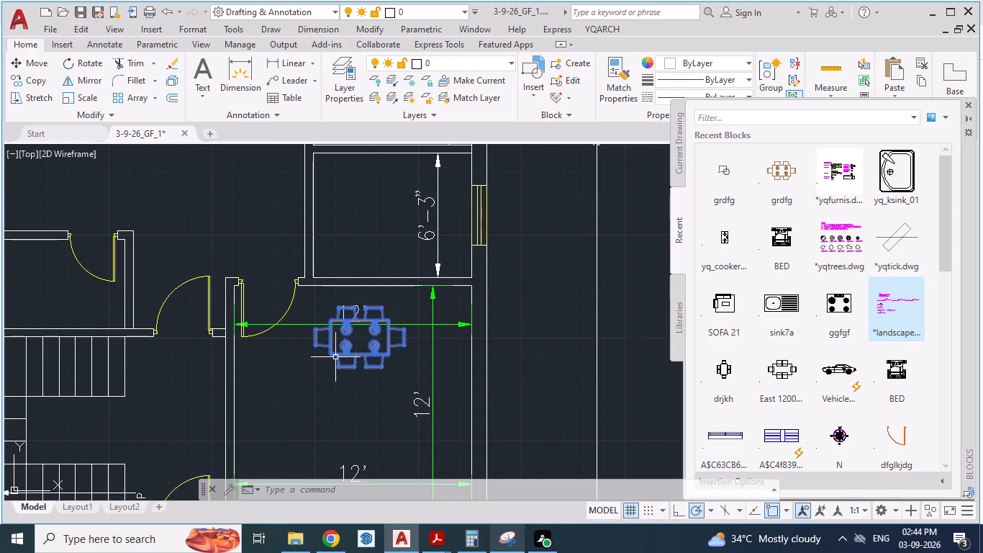
key(m)
key(Return)
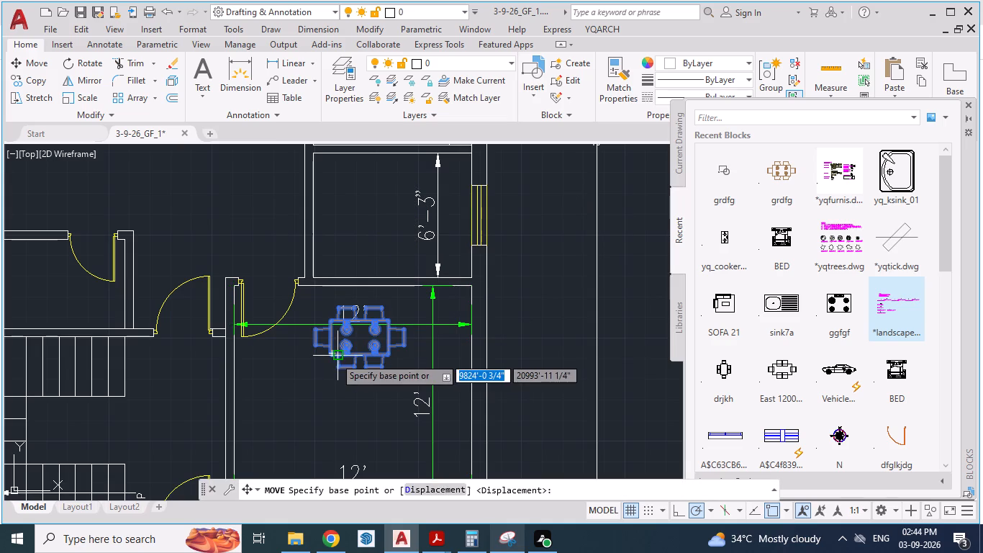
drag(335, 357, 365, 228)
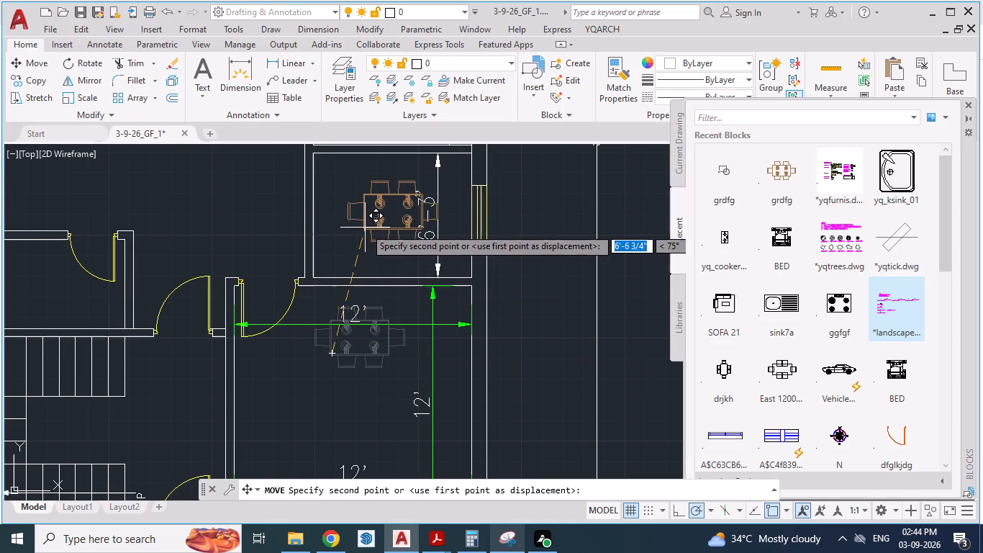
drag(365, 228, 368, 228)
click(368, 228)
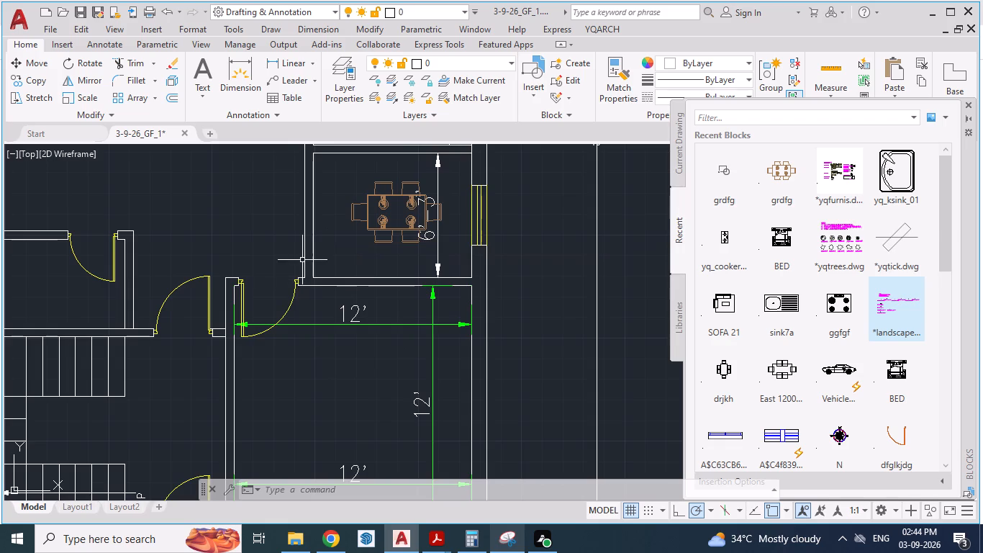
Extend both lines of the wall between kitchen and dining west to the outer face of the west wall.
scroll(310, 276, down, 1)
scroll(315, 226, up, 1)
key(alt+Tab)
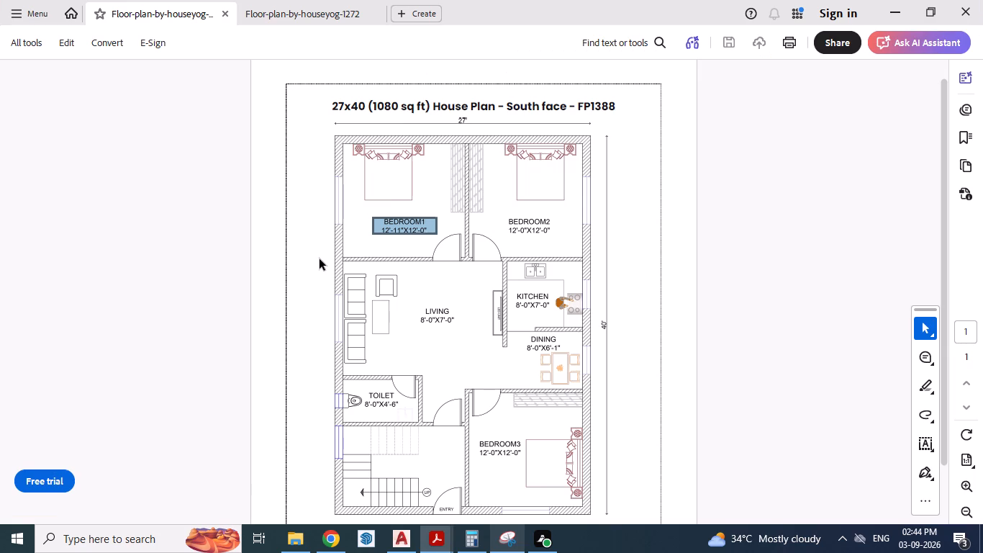
key(alt+Tab)
scroll(315, 156, up, 1)
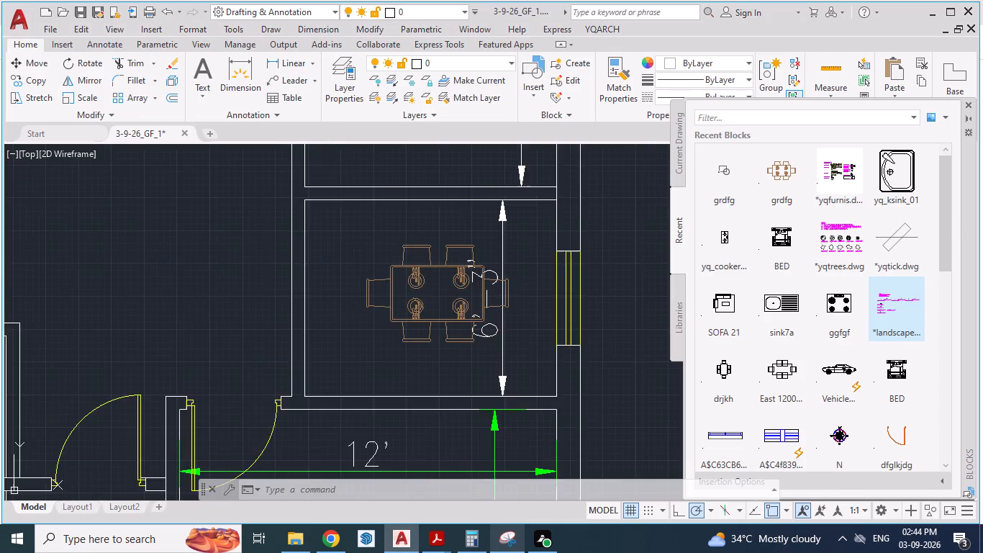
scroll(315, 156, up, 1)
text(EX)
key(Return)
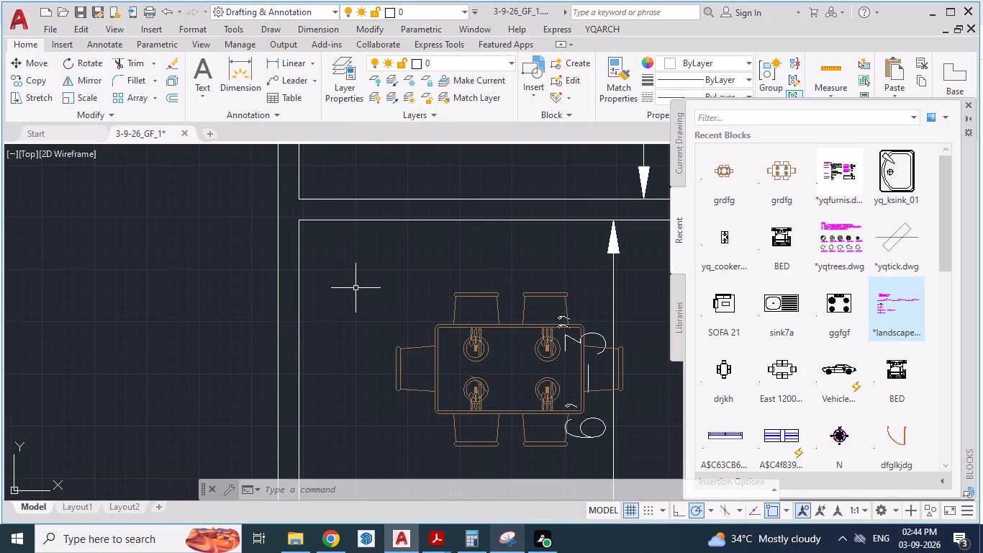
click(351, 220)
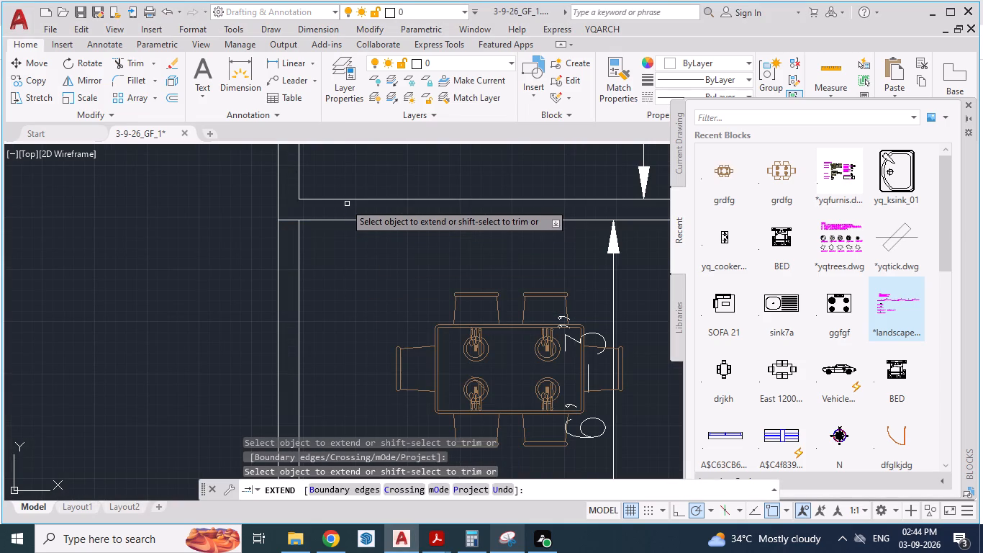
click(338, 199)
key(Escape)
key(Escape)
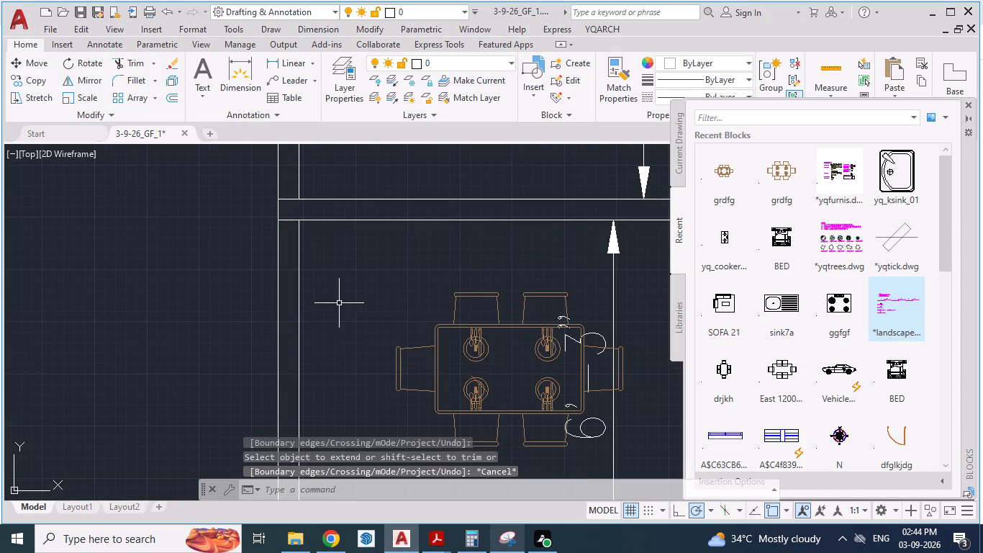
Extend the upper line of the dining room's south wall west across the end of the west wall.
scroll(332, 260, down, 2)
scroll(337, 361, up, 1)
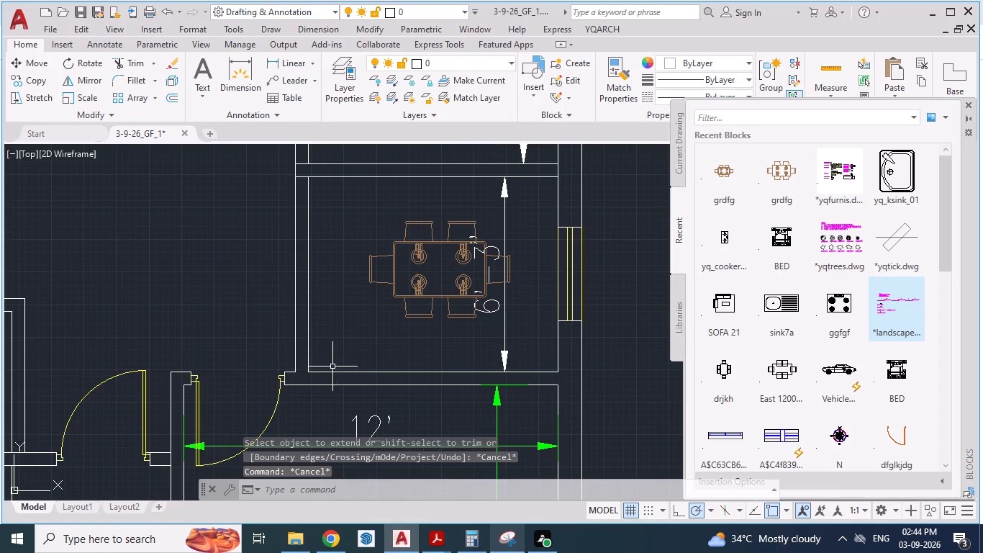
scroll(348, 354, up, 1)
text(EX)
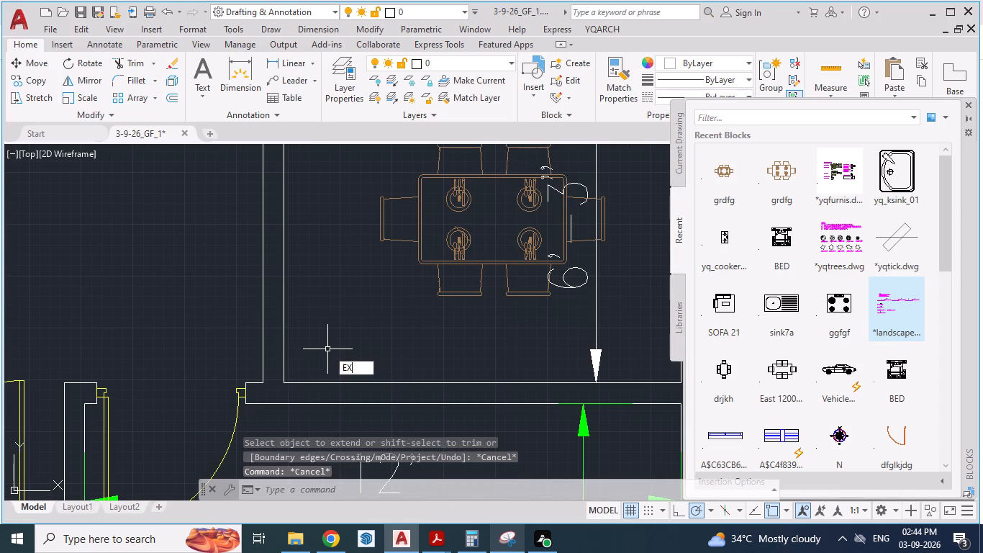
key(Return)
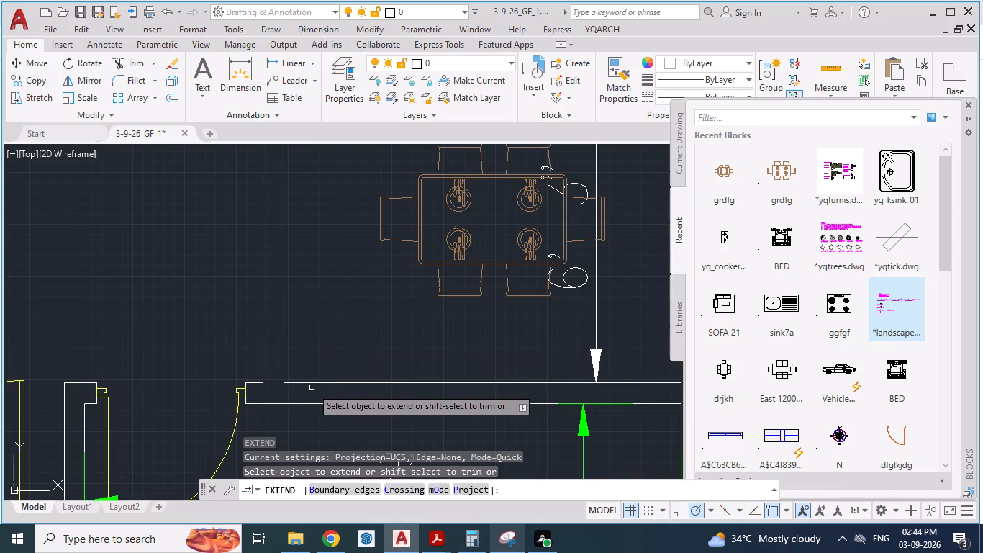
click(307, 380)
click(312, 385)
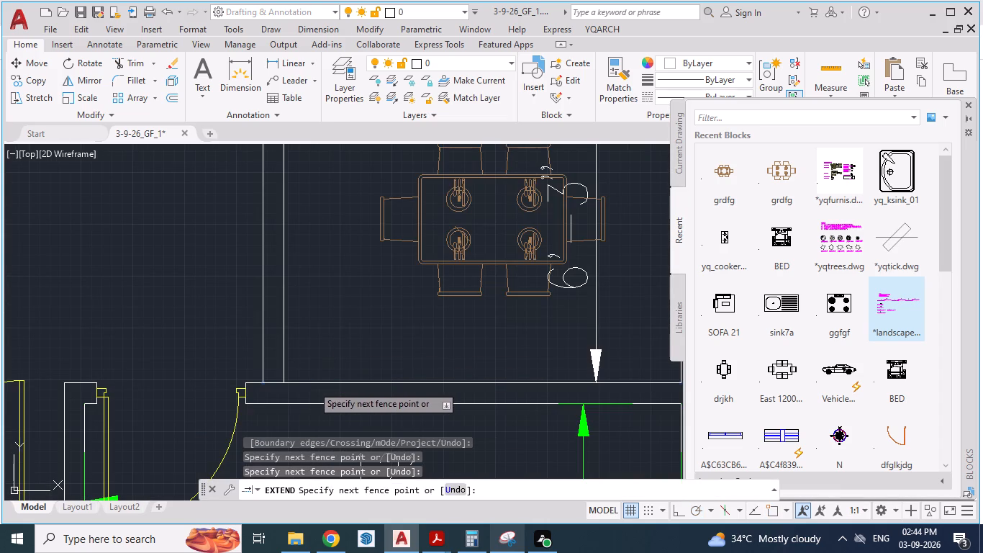
key(Escape)
key(Escape)
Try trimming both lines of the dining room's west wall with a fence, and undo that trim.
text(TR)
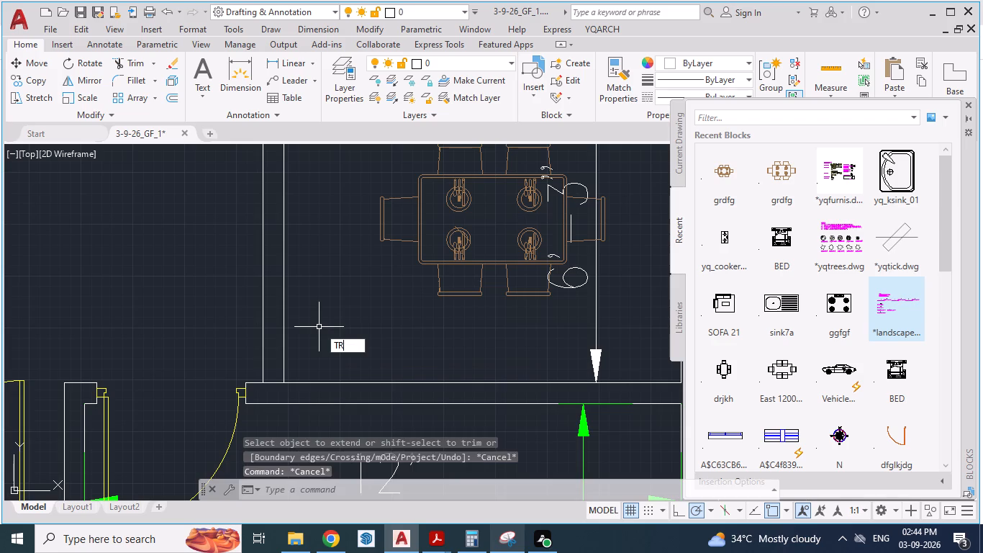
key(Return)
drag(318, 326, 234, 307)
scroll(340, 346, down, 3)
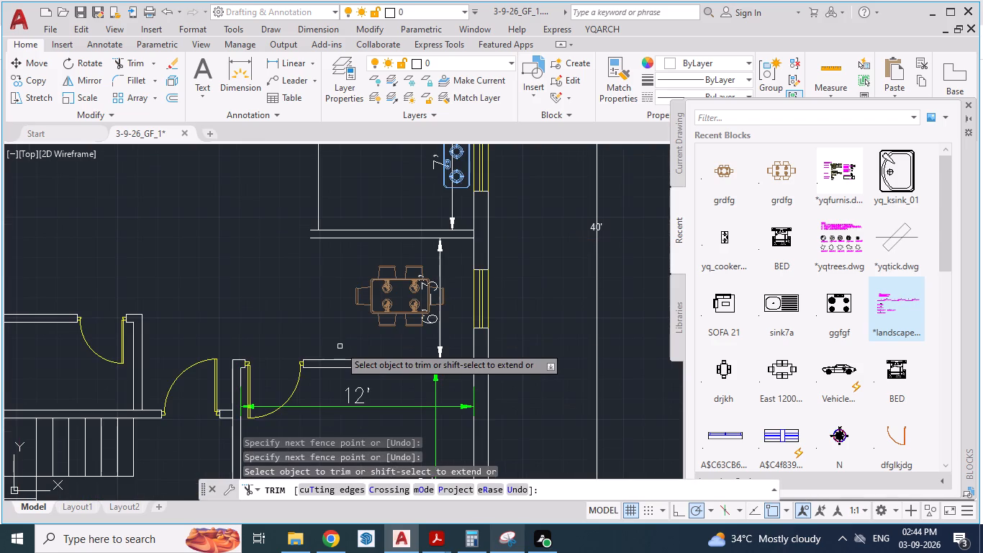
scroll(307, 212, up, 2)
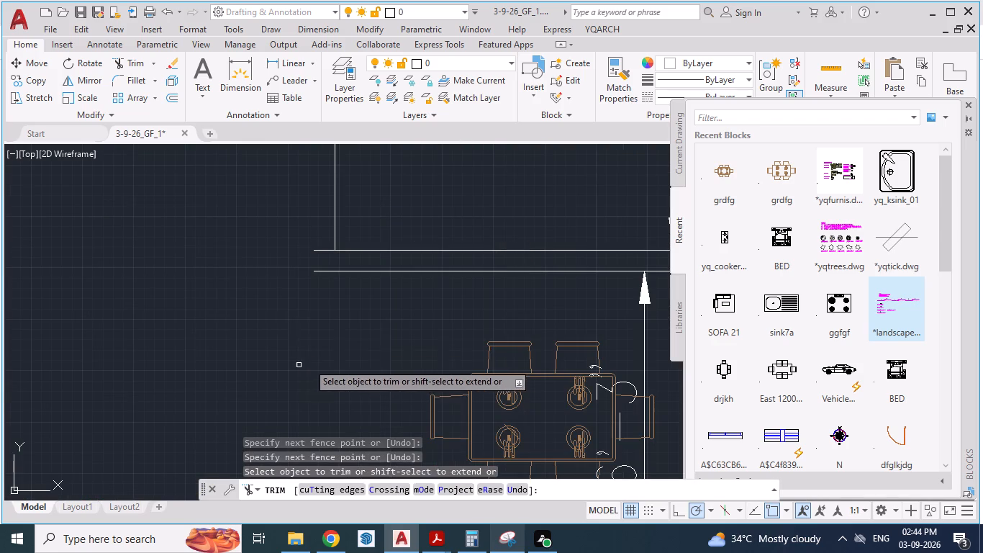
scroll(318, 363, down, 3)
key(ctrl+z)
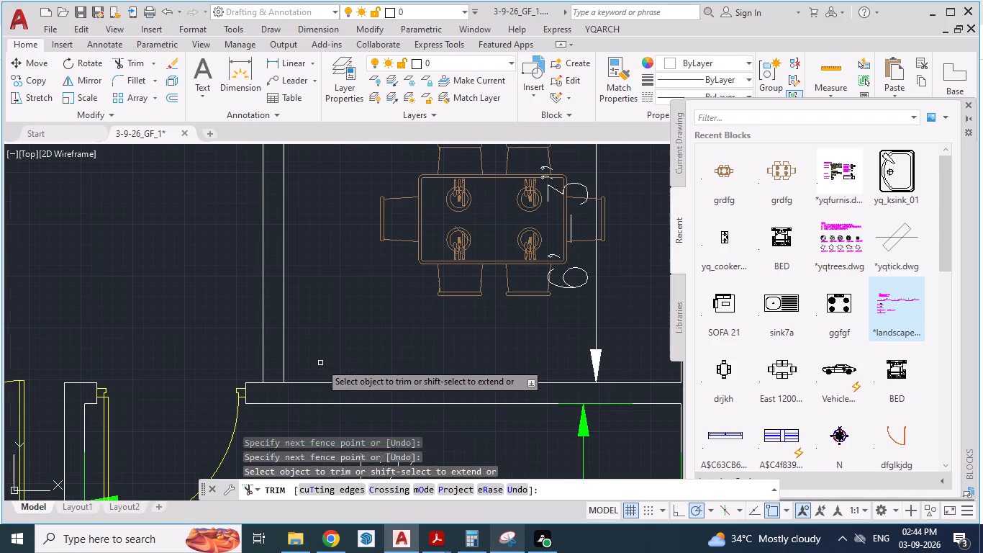
Trim away both west wall lines of the dining room between the kitchen wall and the south wall.
scroll(361, 330, down, 3)
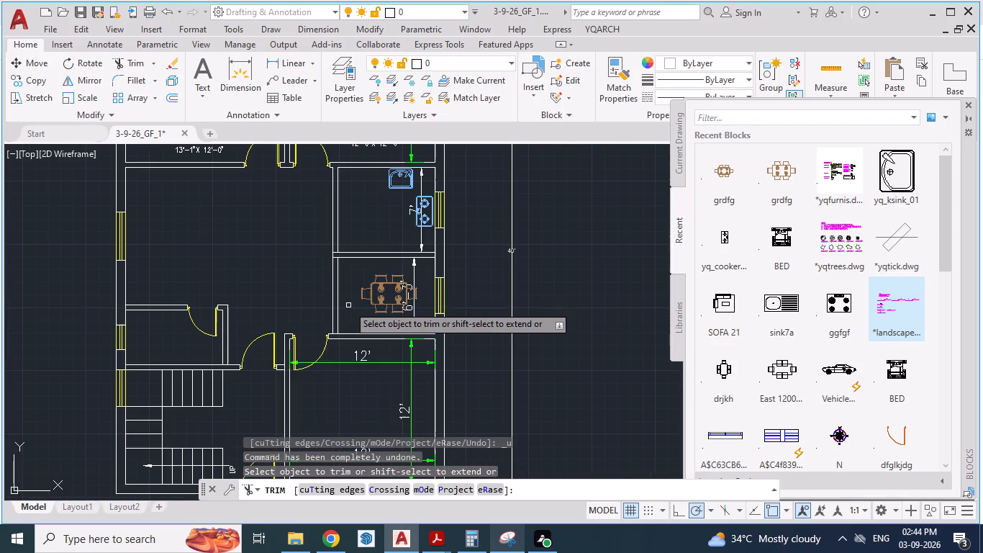
scroll(304, 218, up, 2)
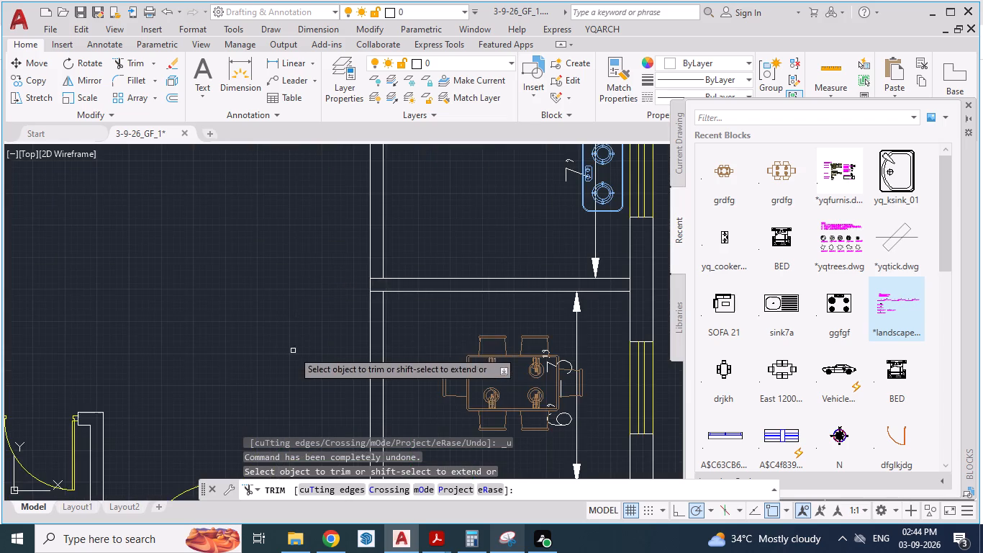
click(369, 307)
click(371, 309)
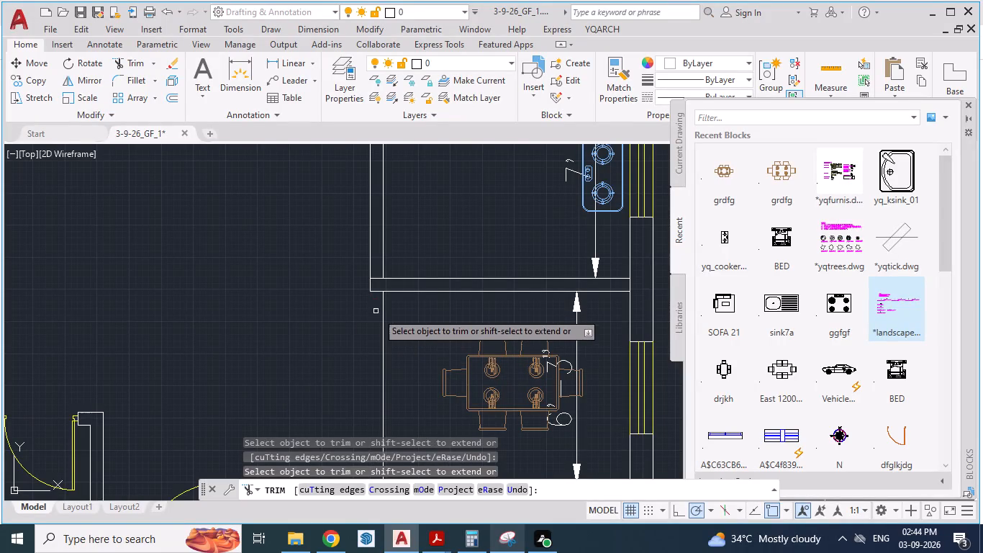
click(384, 317)
scroll(302, 284, down, 2)
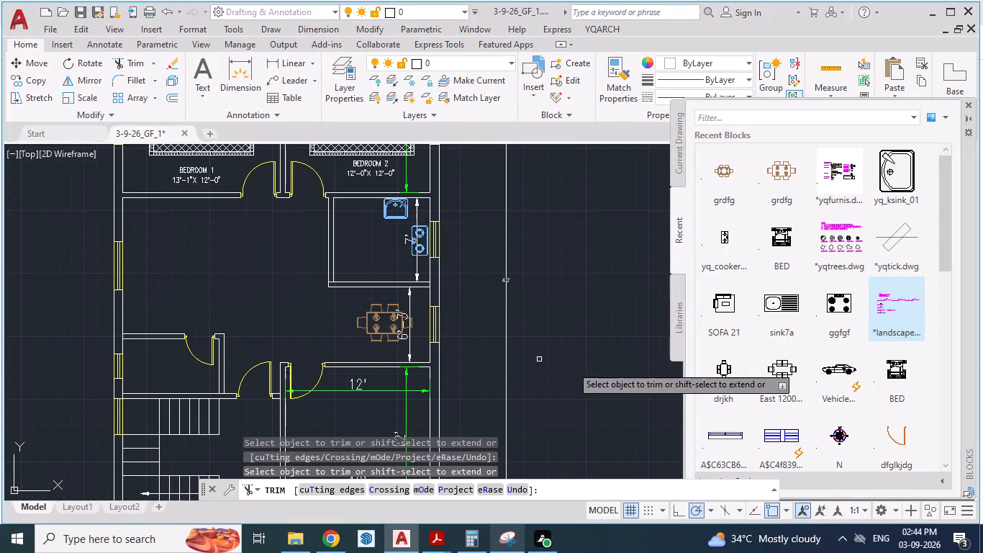
Trim the leftover wall line crossing the kitchen's southwest corner, comparing the opening with the reference PDF.
key(alt+Tab)
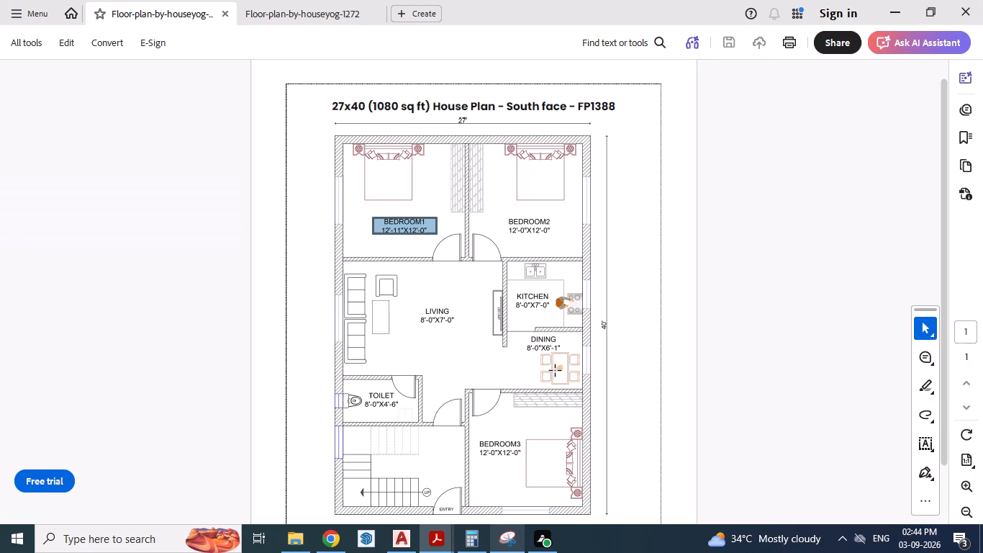
key(alt+Tab)
scroll(325, 281, up, 2)
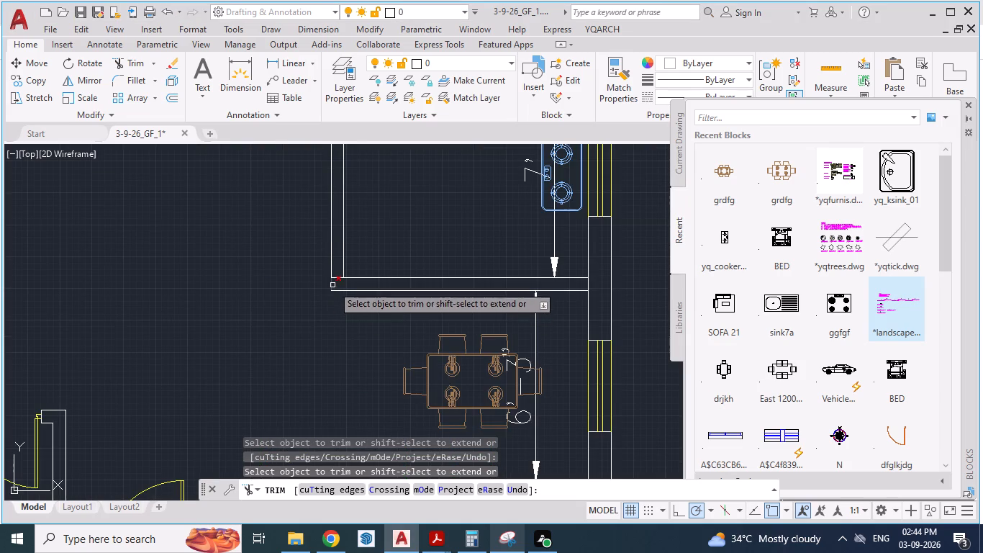
click(338, 278)
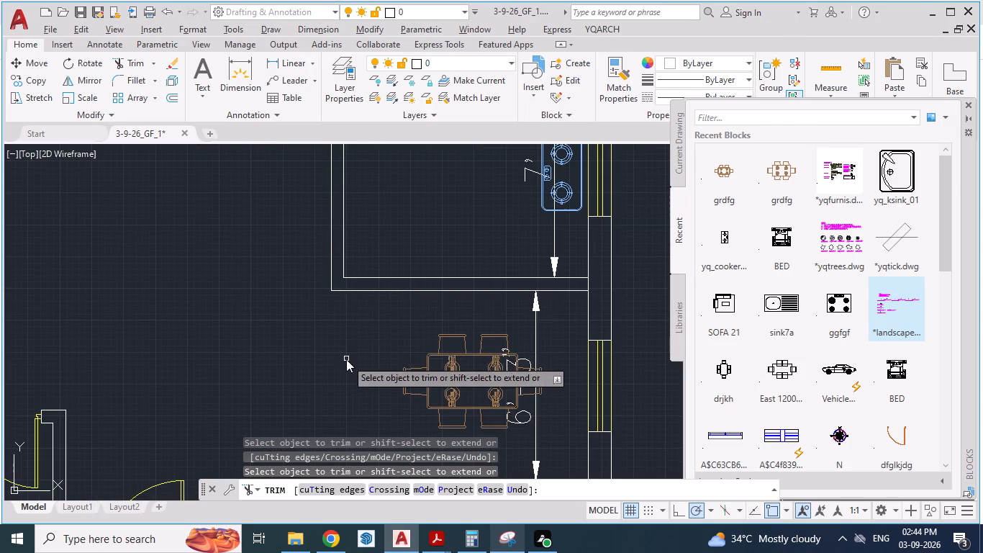
key(alt+Tab)
key(alt+Tab)
scroll(340, 321, up, 1)
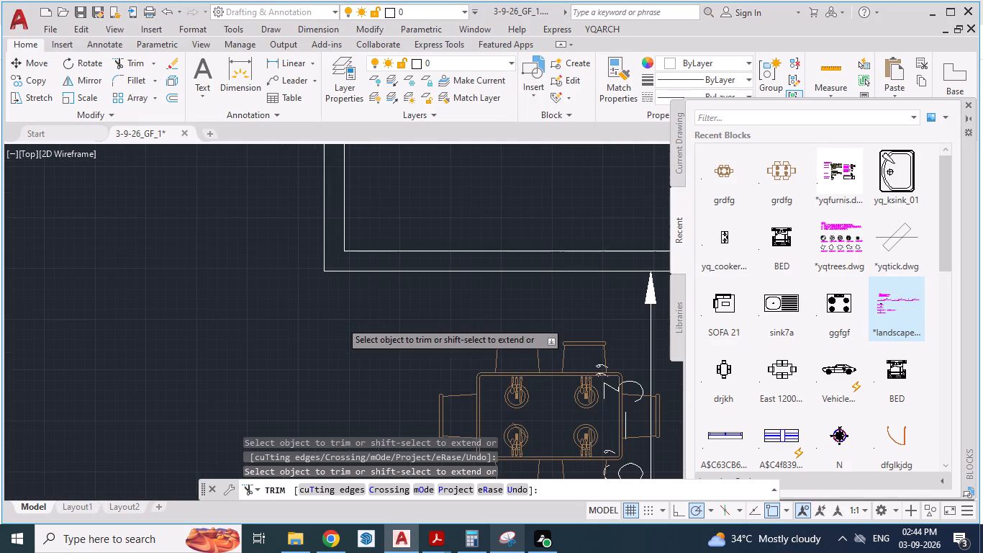
key(Escape)
key(Escape)
Draw a short line across the kitchen's south wall thickness at the inner face of the west wall.
key(l)
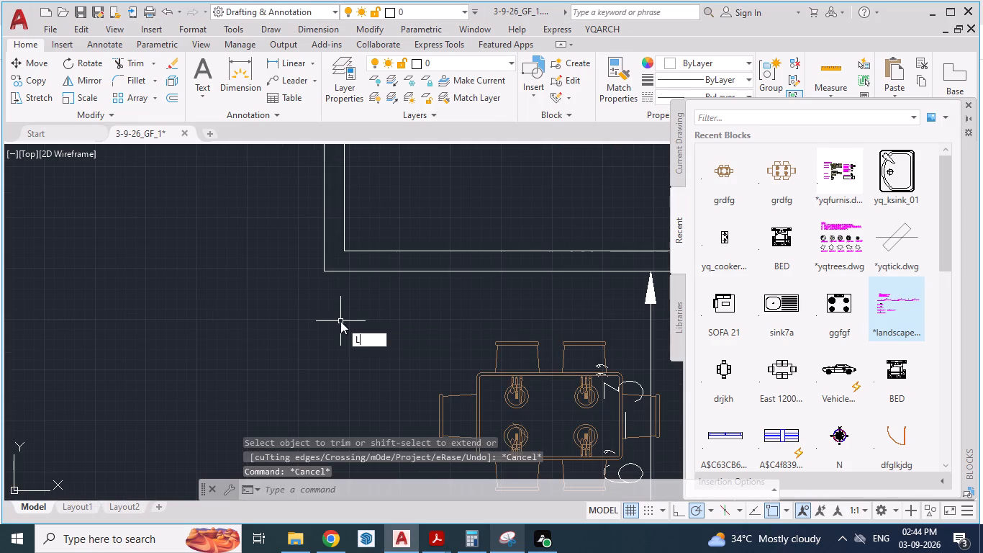
key(Return)
click(343, 252)
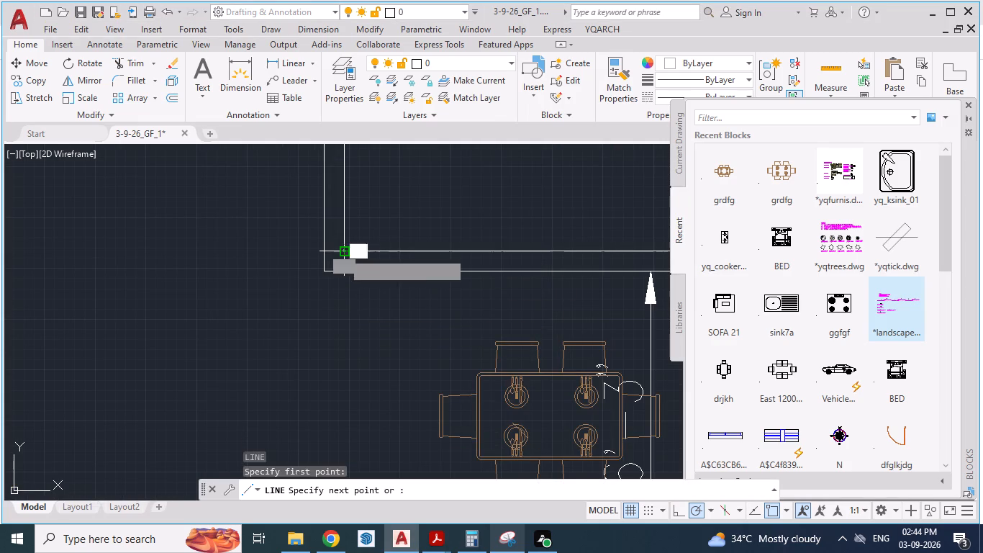
click(350, 270)
key(Return)
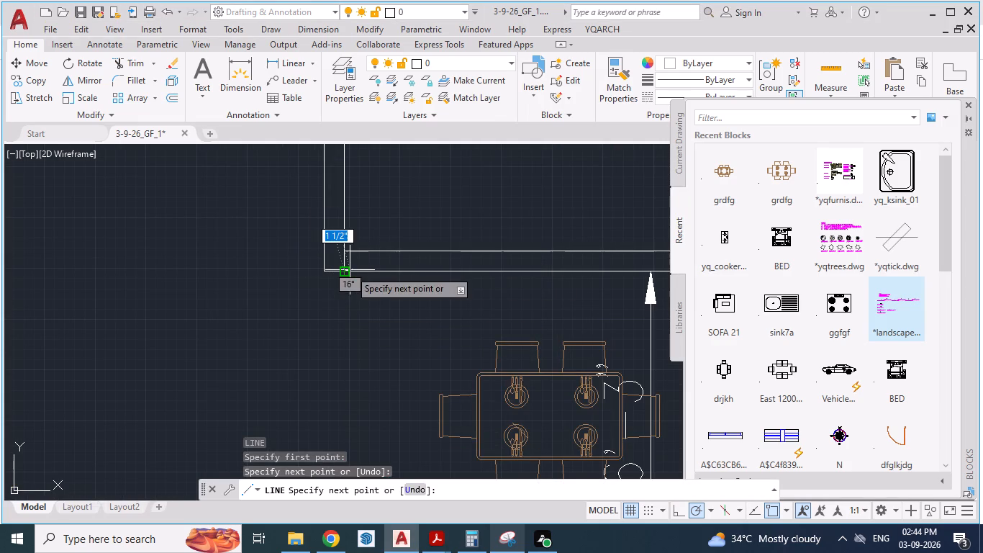
key(Escape)
Offset the short line across the kitchen's south wall 2'6" to the east.
scroll(375, 248, up, 2)
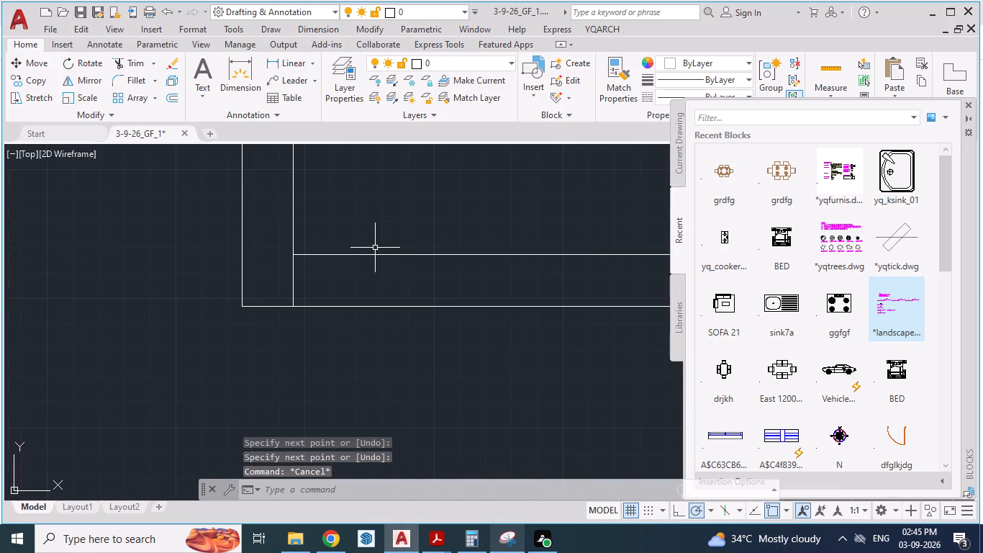
key(o)
key(Return)
text(2'6")
key(Return)
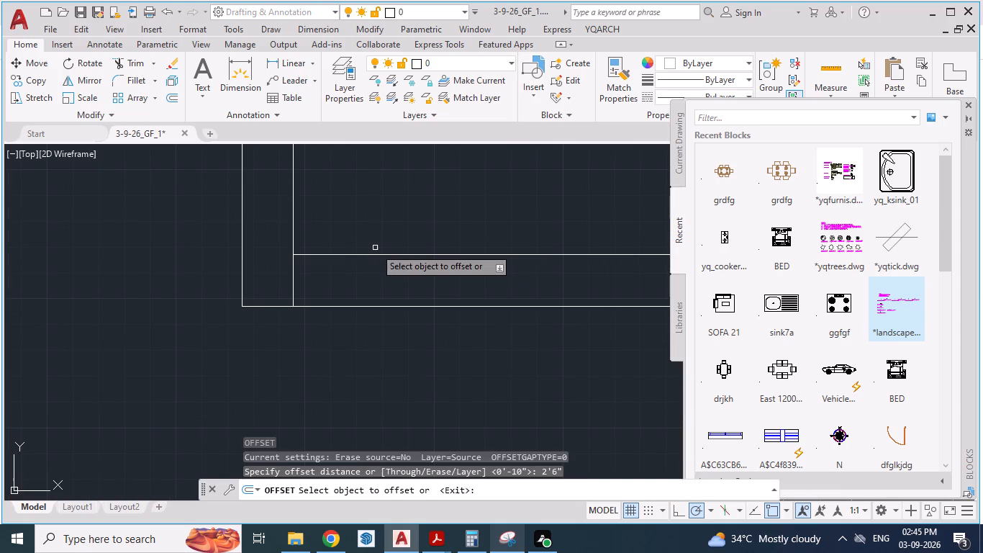
click(292, 274)
click(435, 287)
key(Escape)
key(Escape)
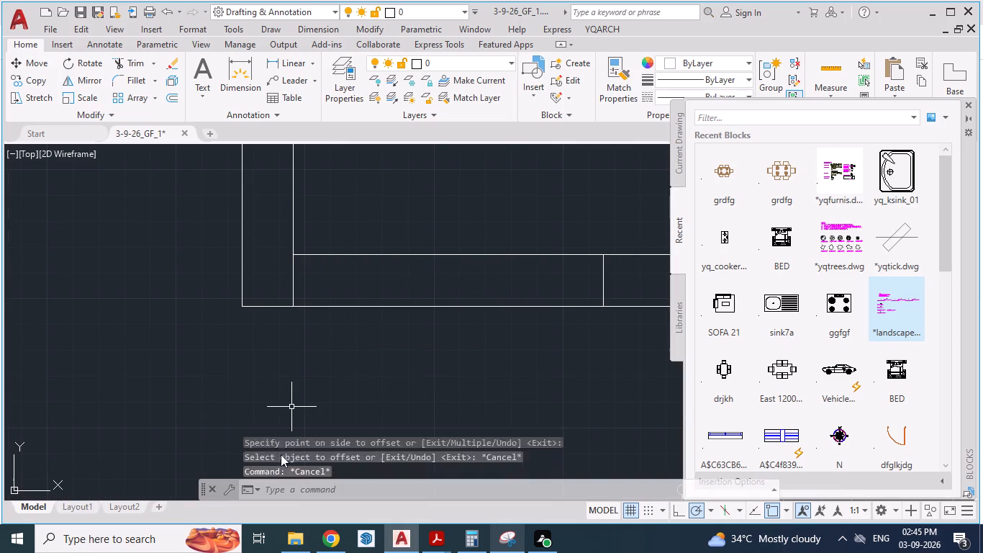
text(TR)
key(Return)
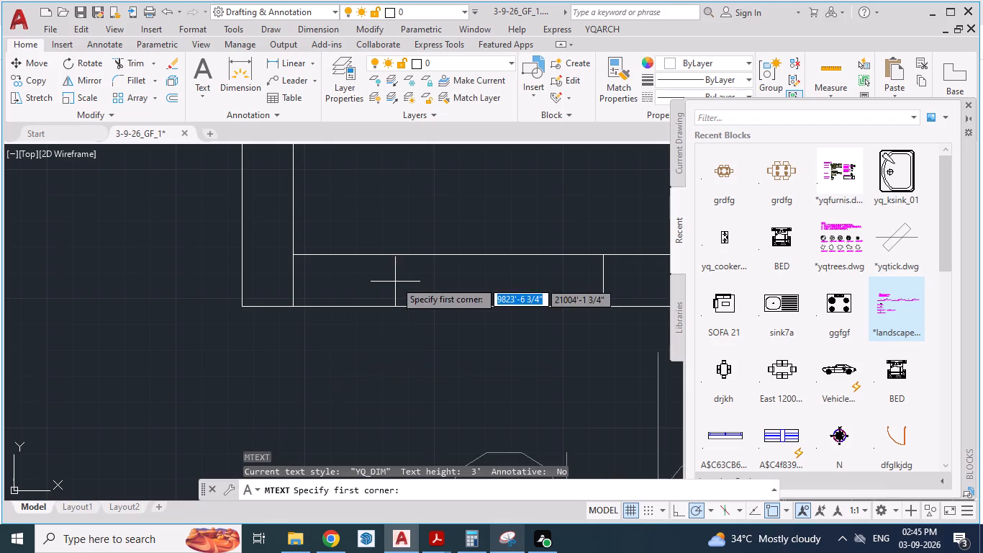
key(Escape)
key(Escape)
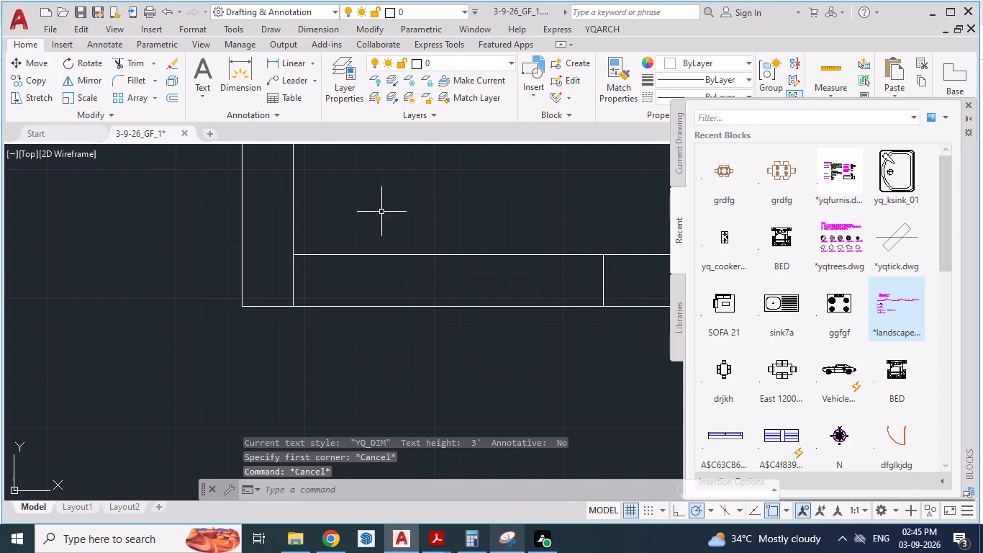
Trim the upper line of the kitchen's south wall between the two cross lines to open the 2'6" gap.
text(TR)
key(Return)
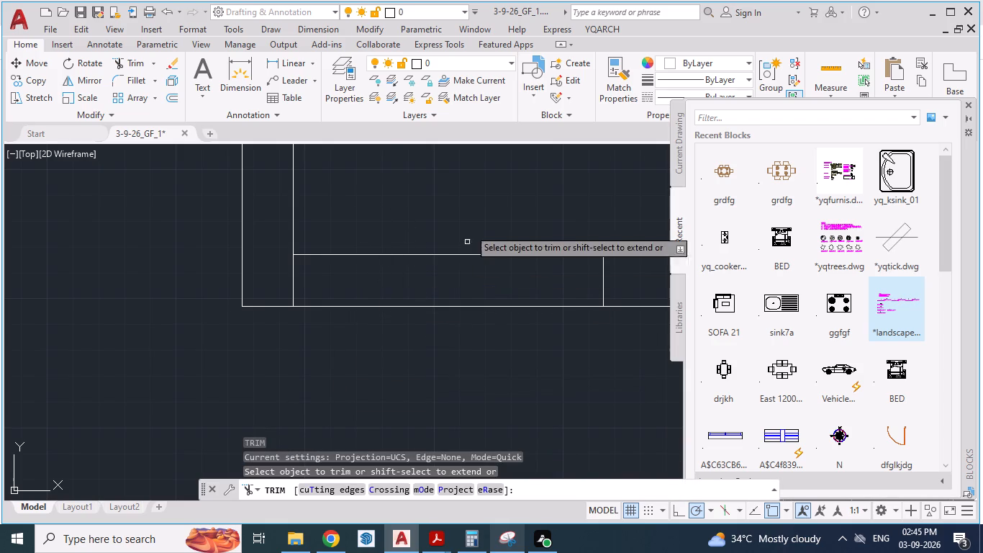
click(453, 254)
scroll(416, 247, down, 2)
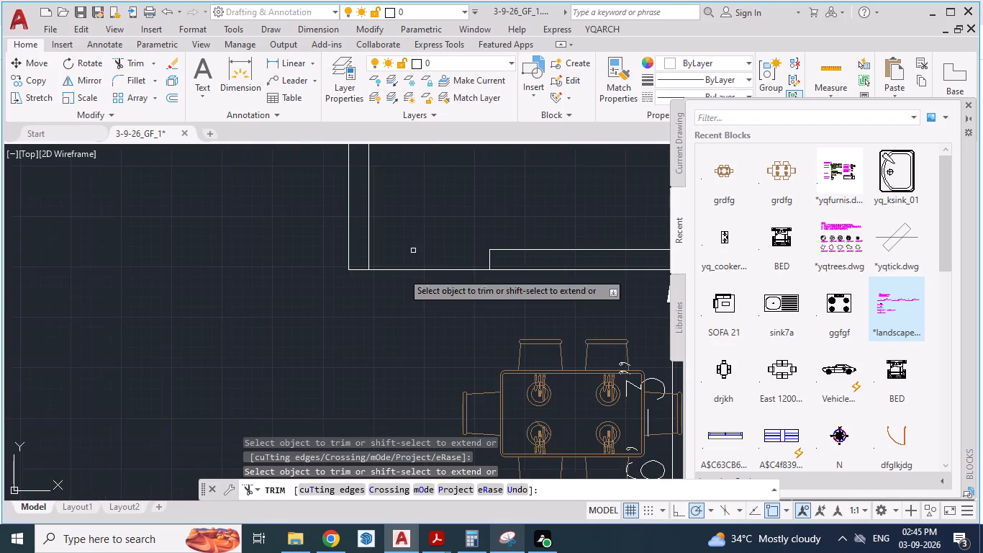
scroll(386, 310, down, 2)
Compare the kitchen opening and the south end of its west wall with the reference PDF.
key(alt+Tab)
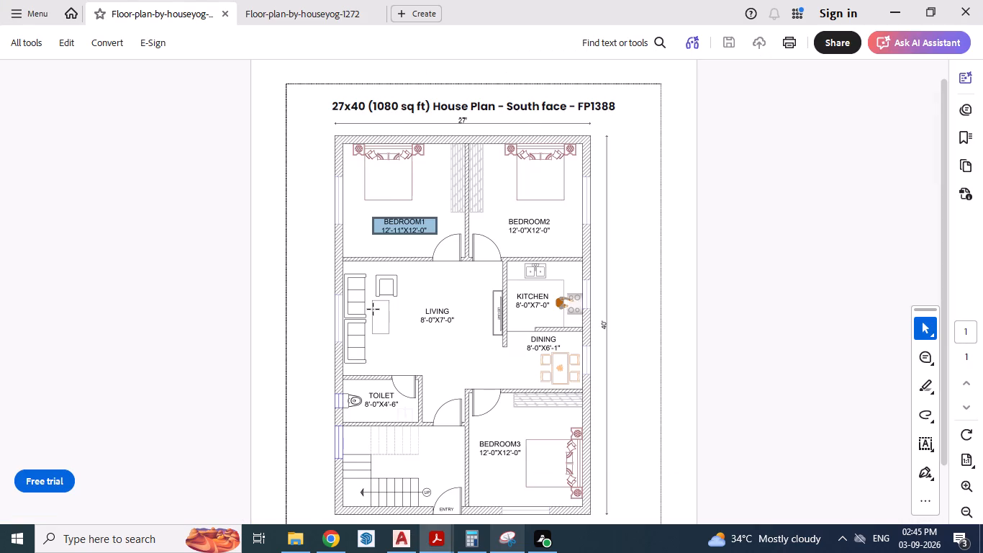
key(alt+Tab)
key(alt+Tab)
key(alt+Tab)
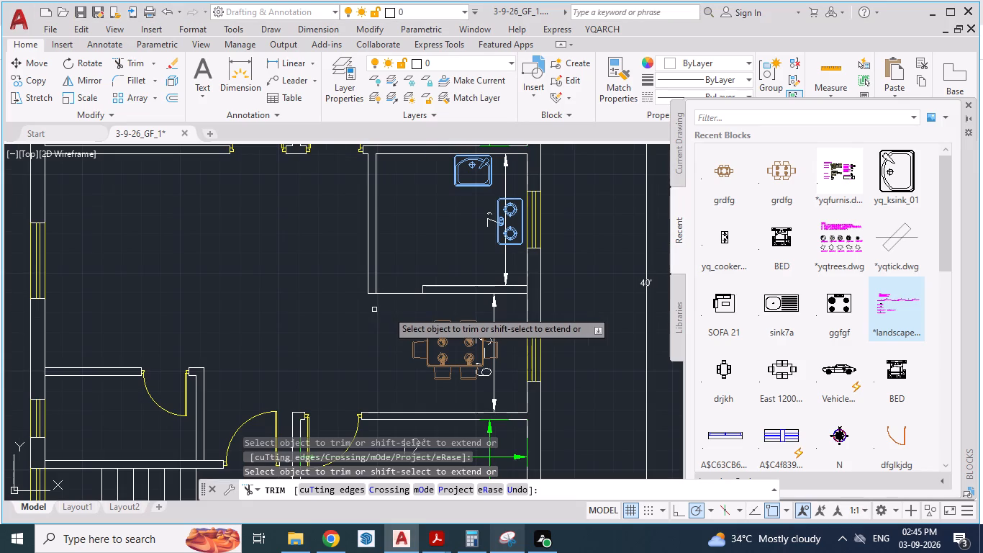
scroll(404, 327, down, 1)
scroll(335, 329, up, 1)
key(alt+Tab)
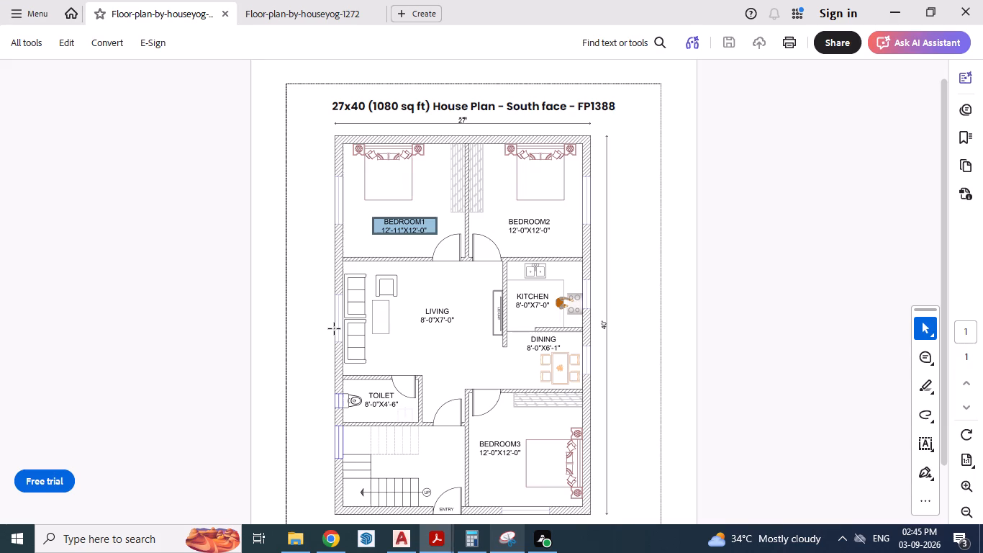
key(alt+Tab)
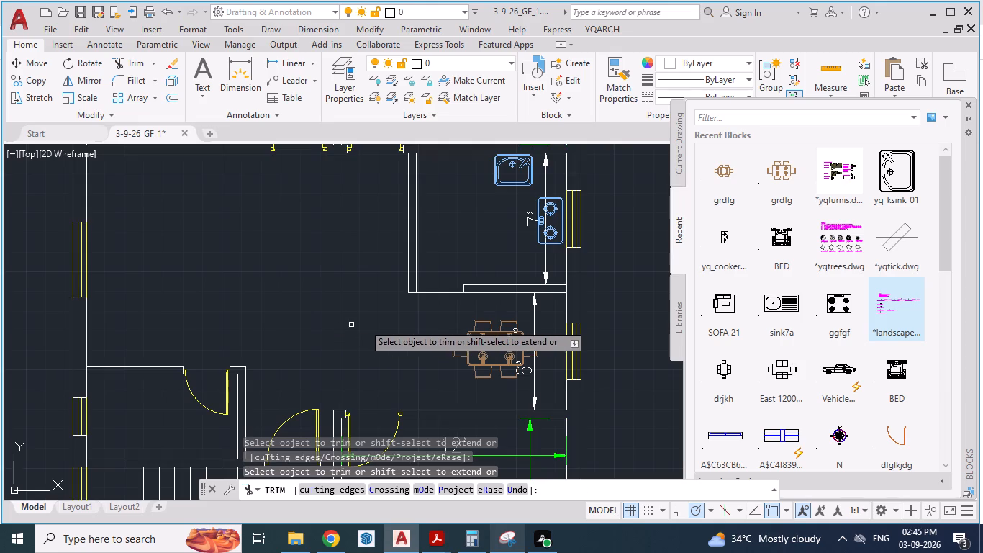
scroll(369, 323, up, 1)
scroll(440, 311, up, 1)
key(Escape)
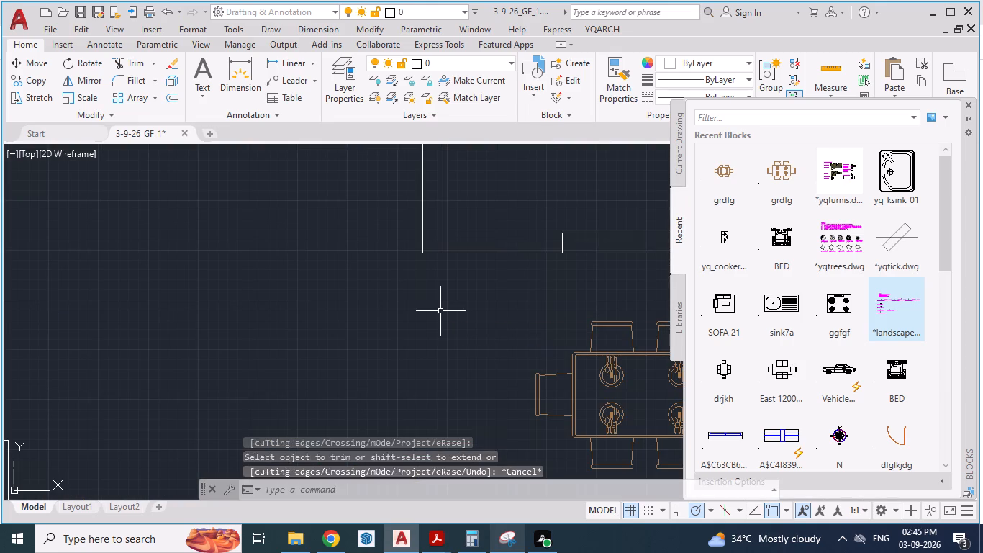
key(Escape)
Draw a 1' southward extension of the kitchen's west wall with a closed end, from its southwest corner.
key(l)
key(Return)
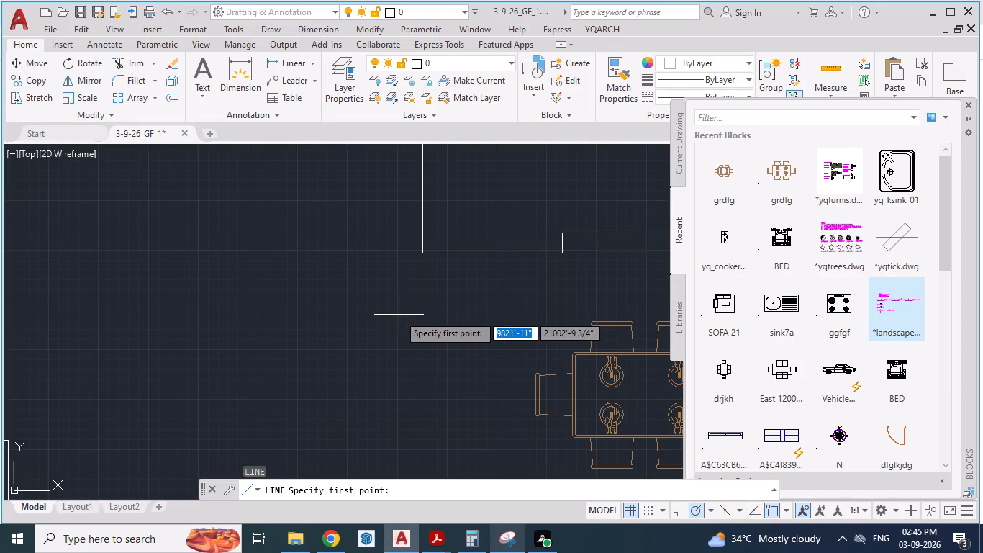
click(445, 251)
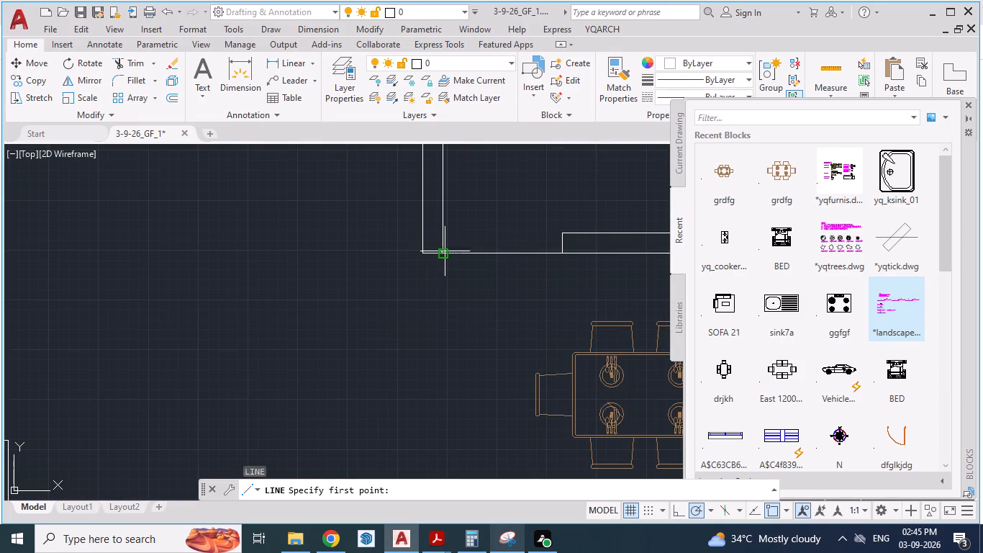
text(1')
key(Return)
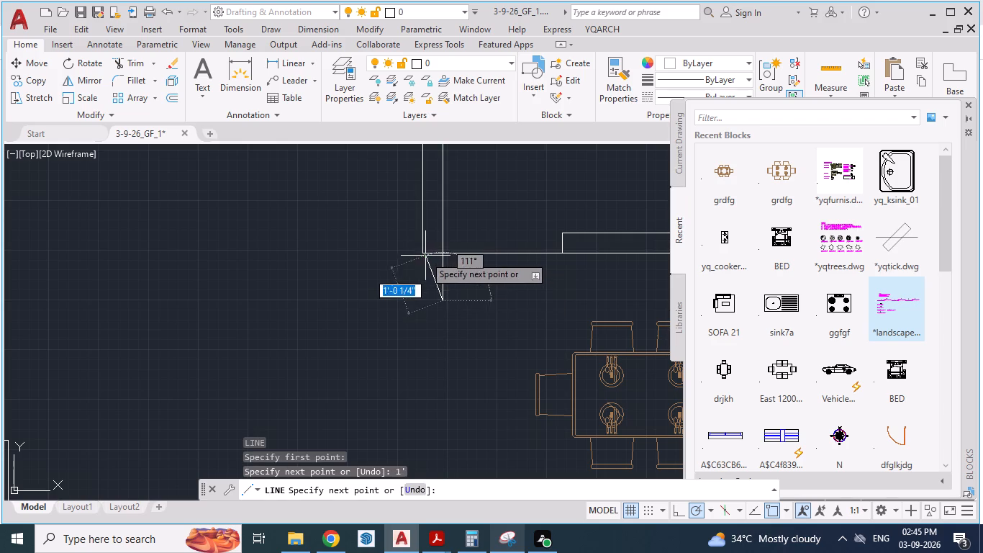
click(425, 308)
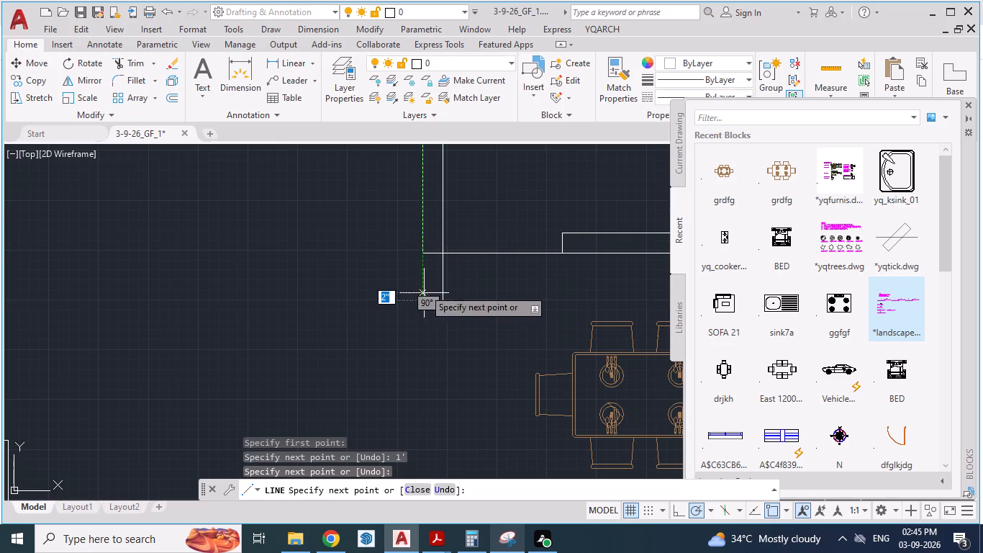
click(422, 258)
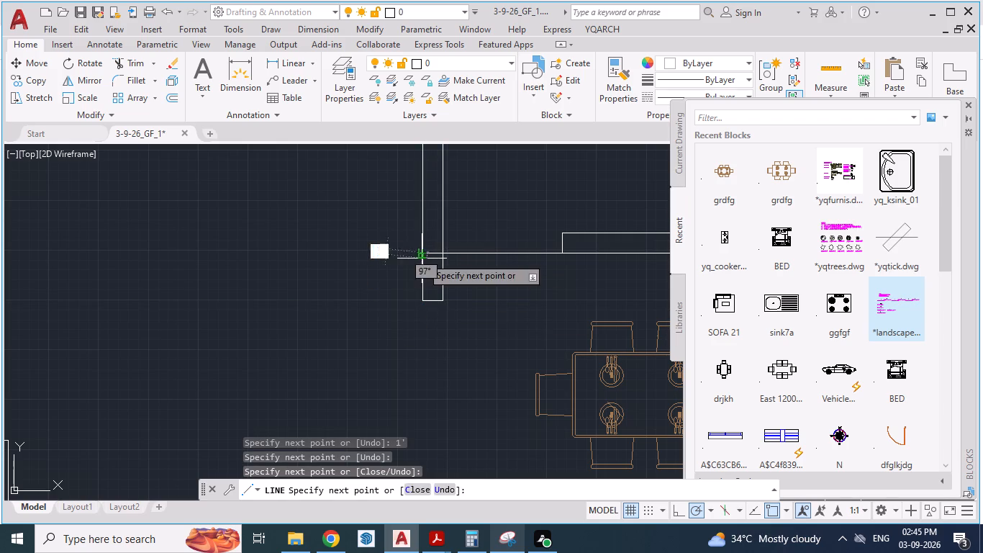
key(Return)
Trim the line crossing between the kitchen's west wall and its new extension, and check the layout against the reference PDF.
scroll(373, 296, down, 2)
scroll(379, 258, up, 2)
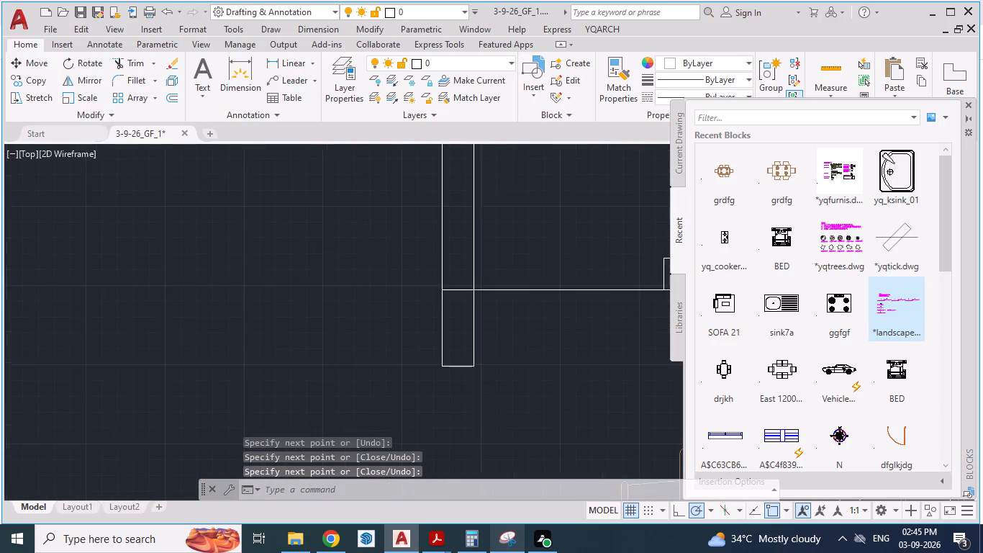
scroll(379, 258, up, 1)
text(TR)
key(Return)
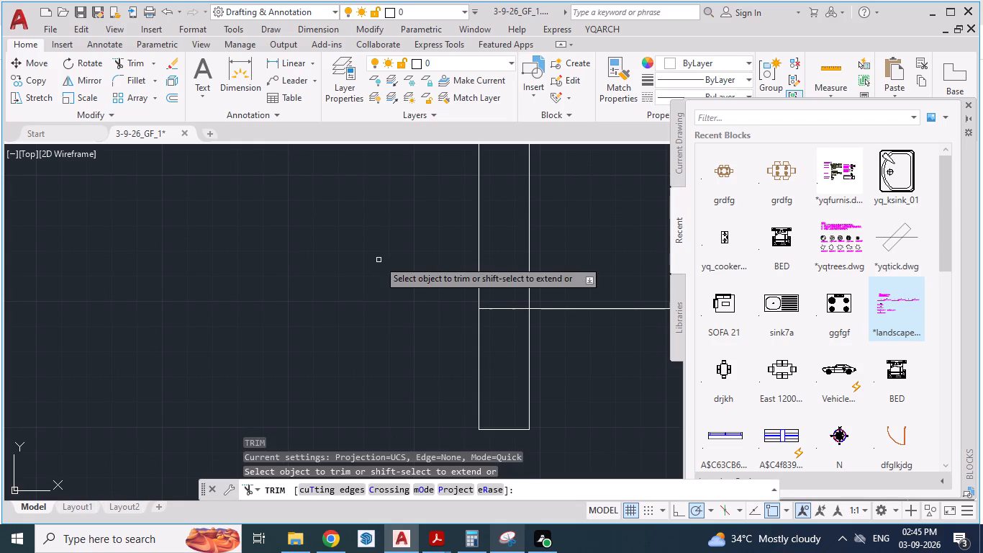
click(505, 307)
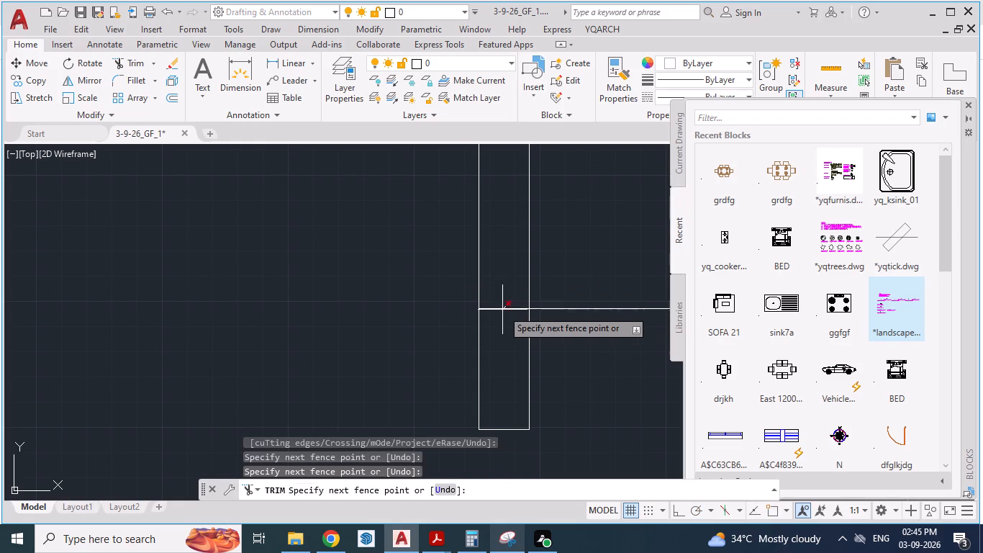
click(502, 310)
scroll(343, 238, down, 5)
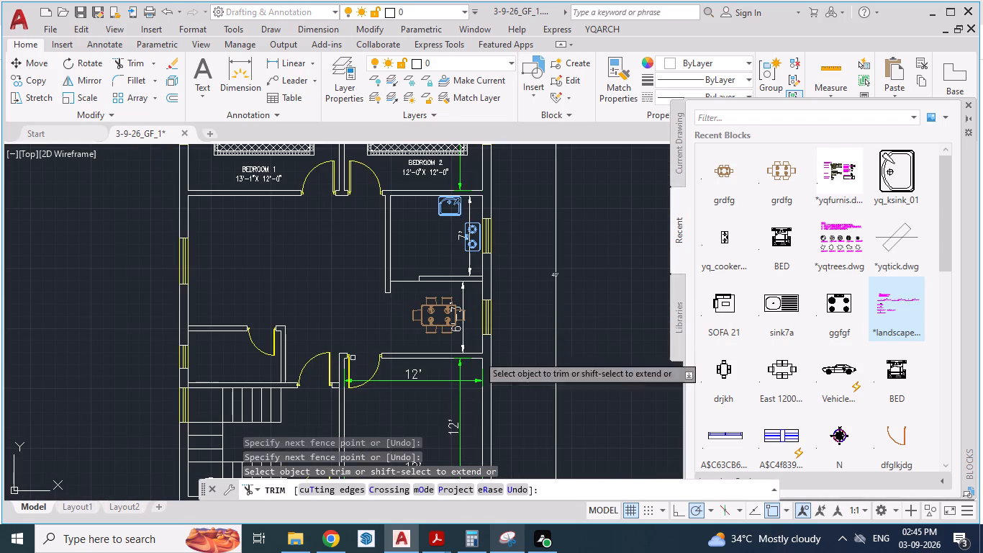
key(alt+Tab)
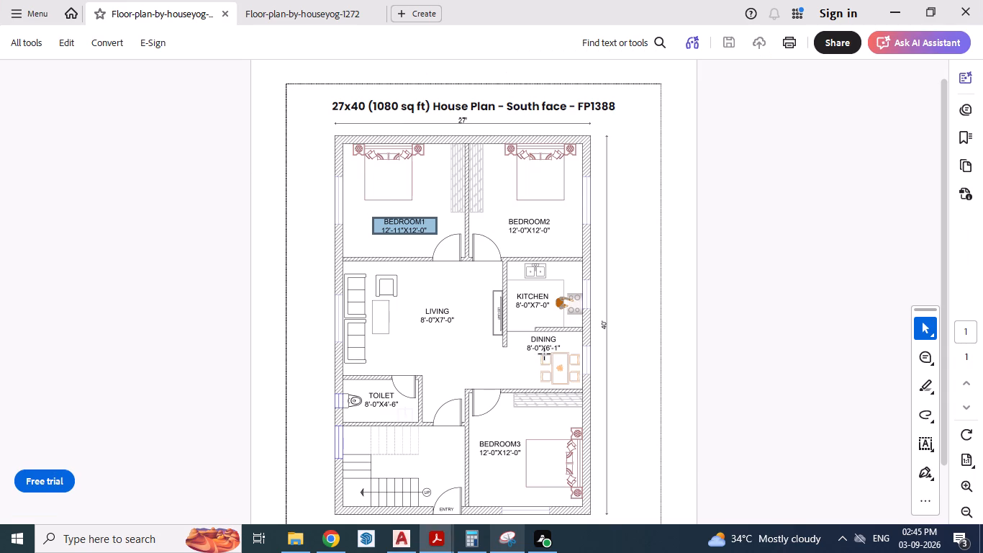
key(alt+Tab)
scroll(546, 335, down, 1)
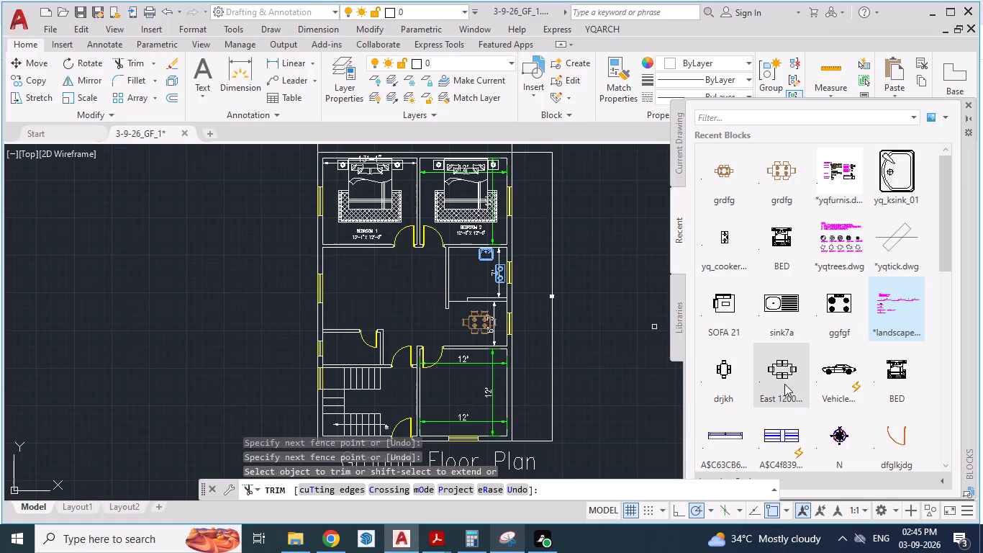
key(Escape)
key(Escape)
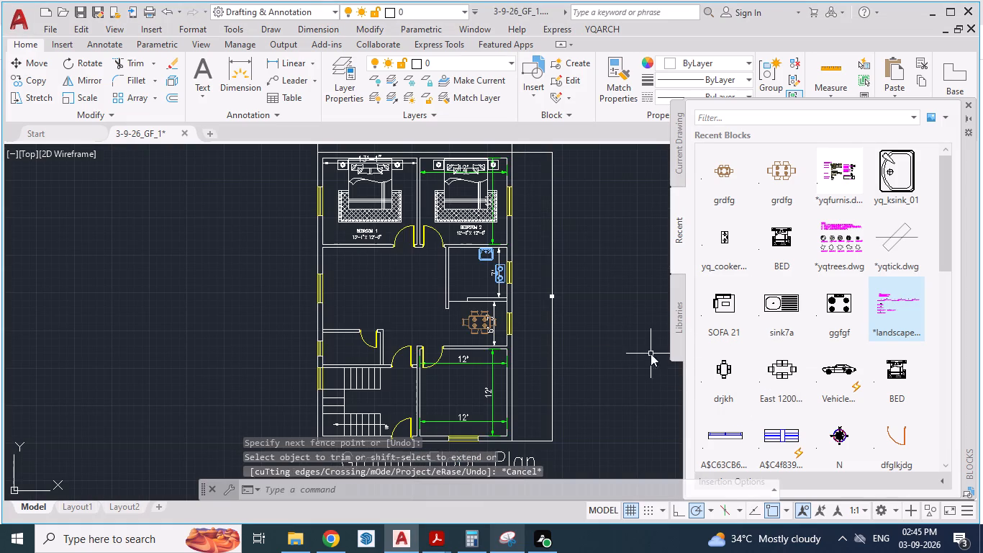
Look through the recent blocks and the current drawing's blocks for a sofa set for the living room.
scroll(816, 304, down, 9)
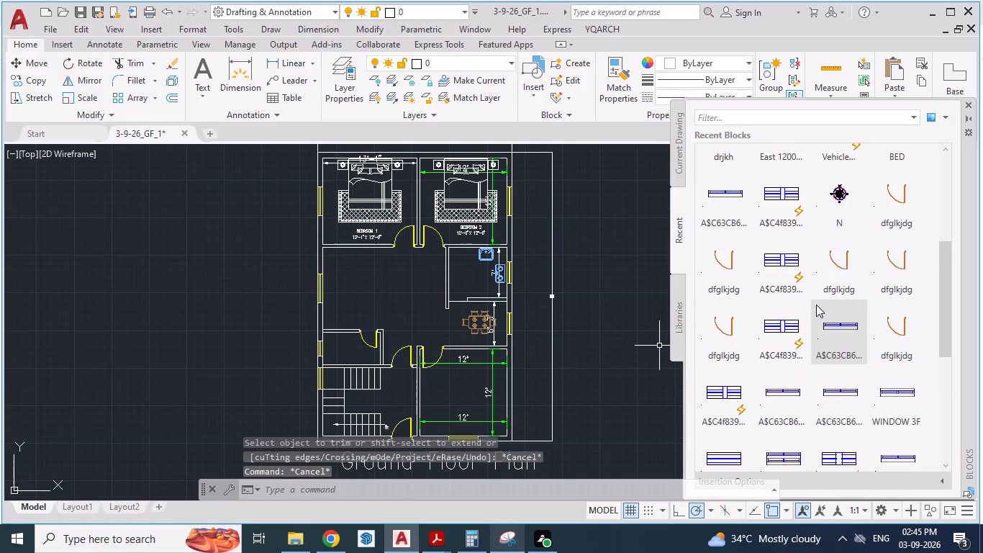
scroll(816, 305, down, 7)
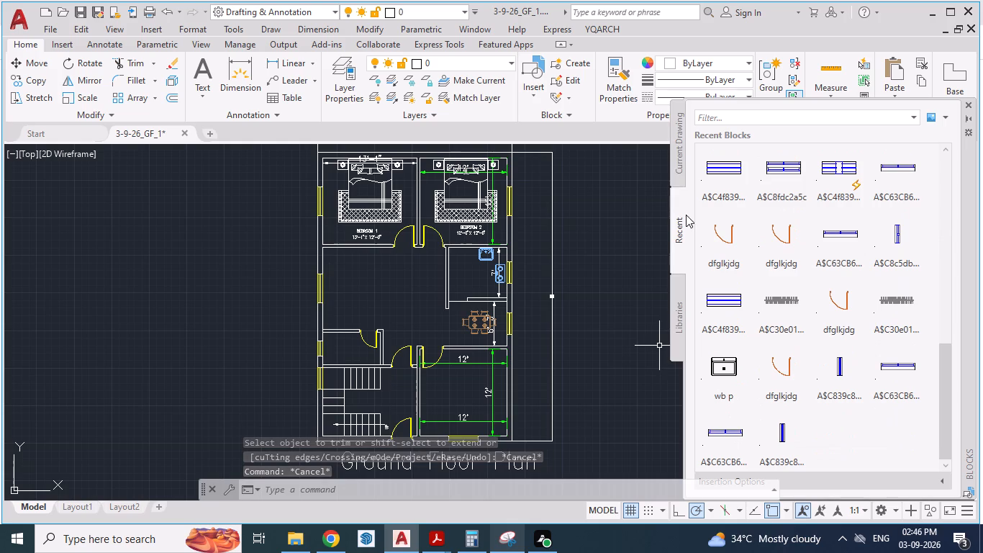
click(681, 166)
scroll(872, 276, up, 3)
scroll(872, 276, down, 1)
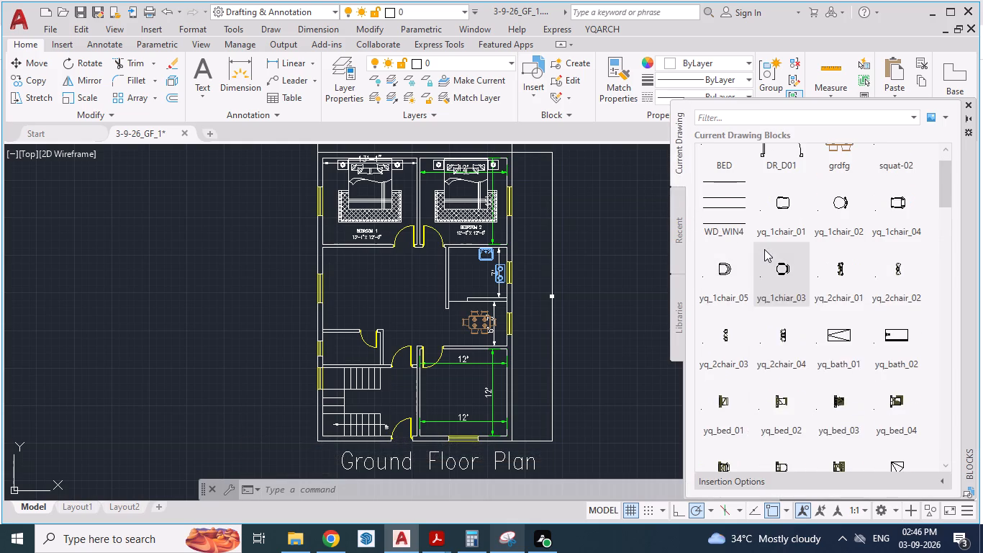
scroll(764, 249, down, 2)
scroll(855, 181, down, 2)
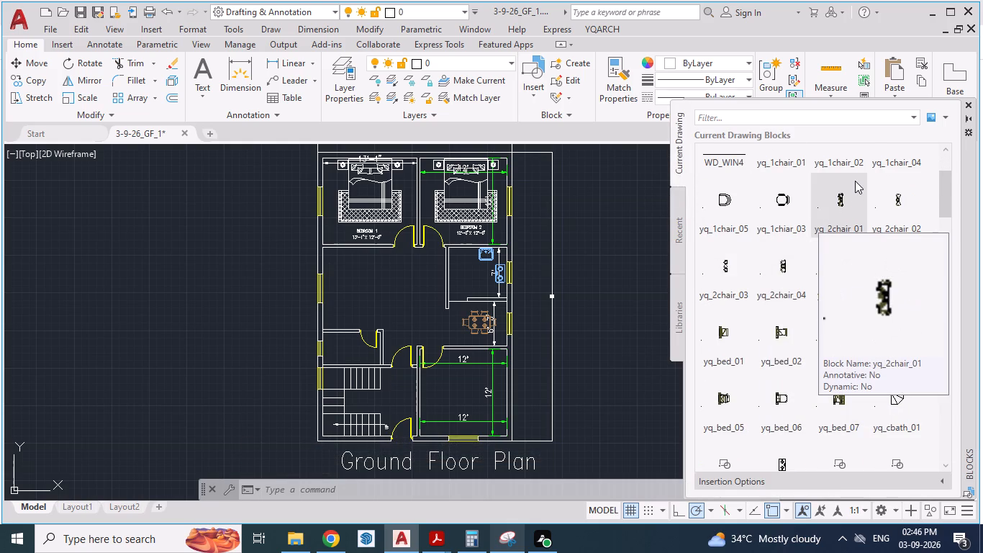
click(914, 117)
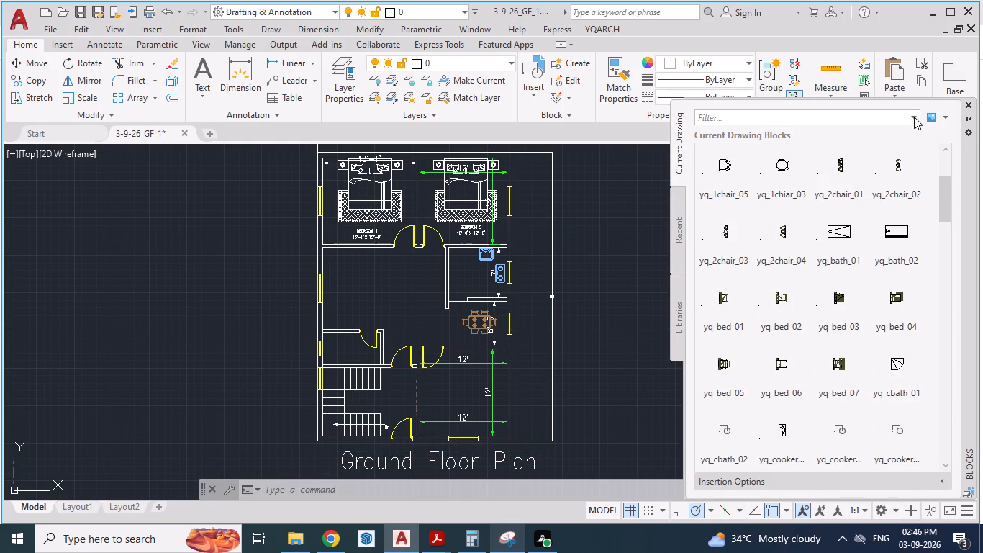
click(912, 117)
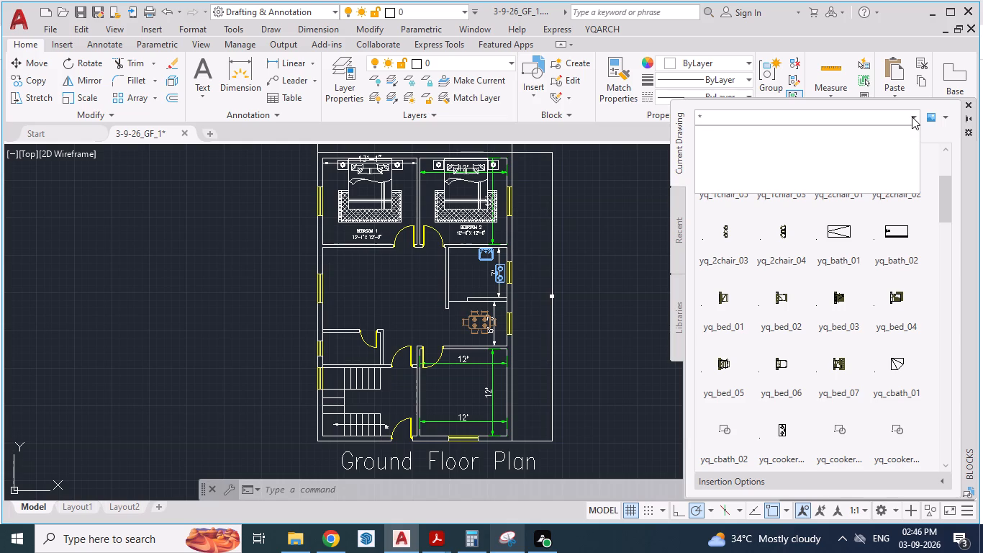
Insert the sofa set block with centre table from the duplex.dwg library at the living room's inner southwest corner, above the toilet.
click(675, 304)
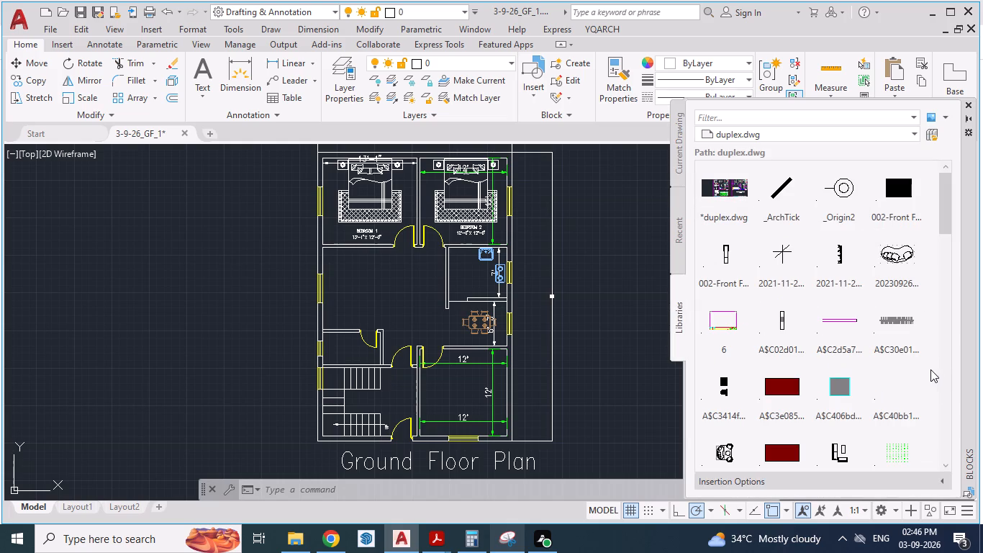
scroll(921, 363, down, 3)
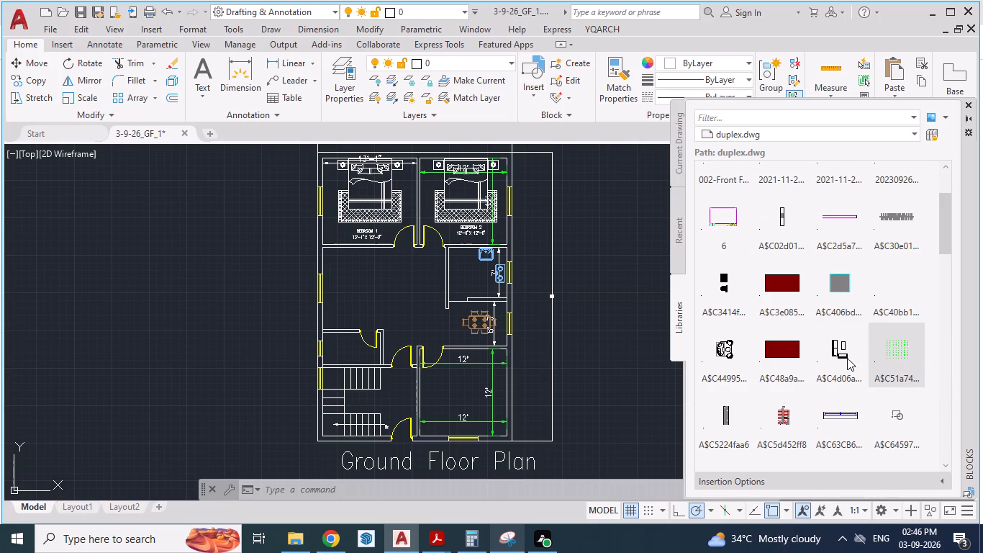
drag(837, 354, 554, 352)
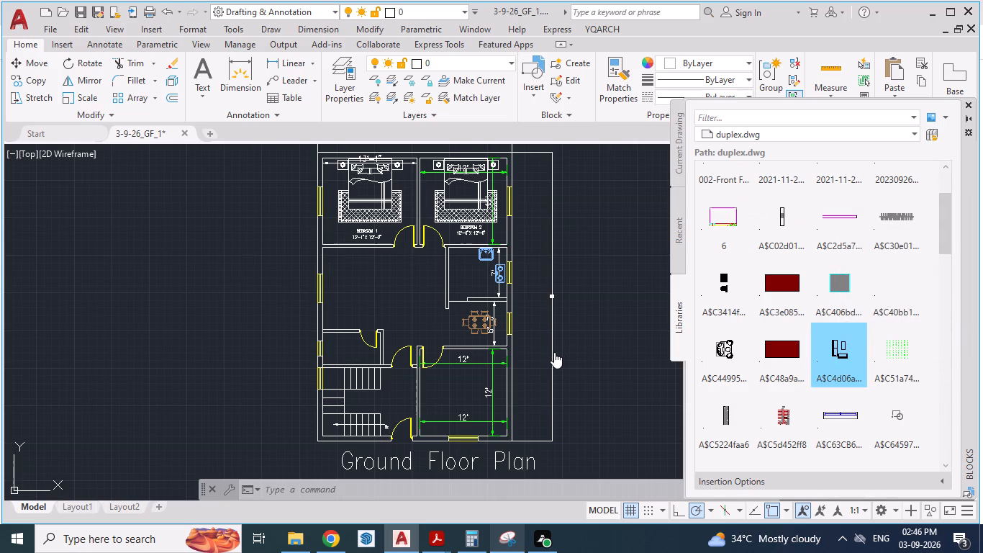
drag(554, 352, 336, 332)
scroll(336, 332, up, 1)
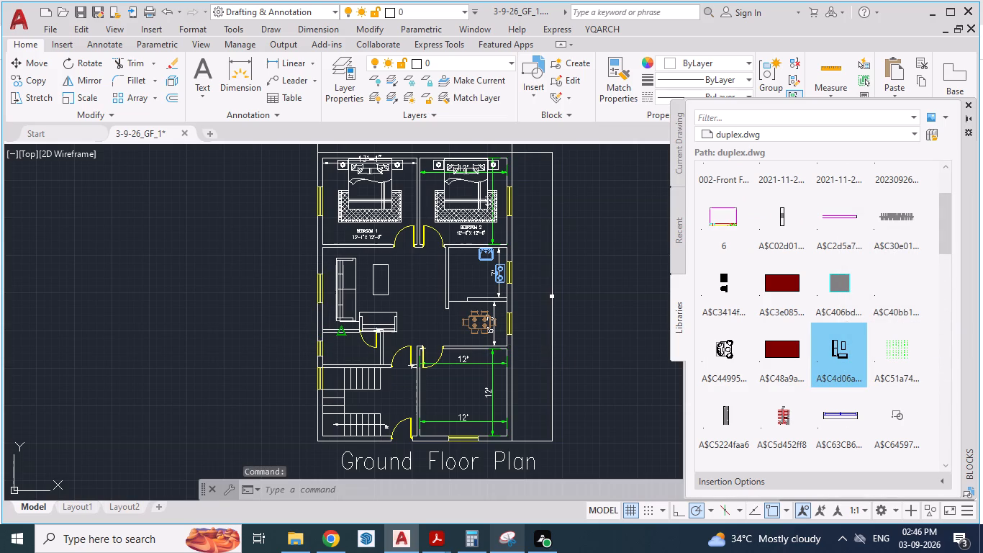
scroll(336, 332, up, 2)
drag(336, 332, 330, 325)
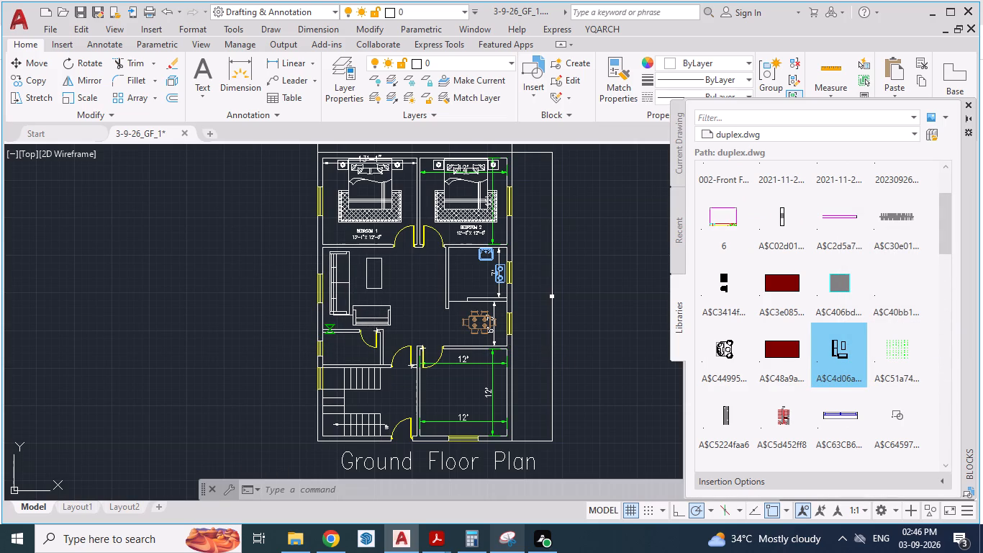
drag(330, 325, 329, 324)
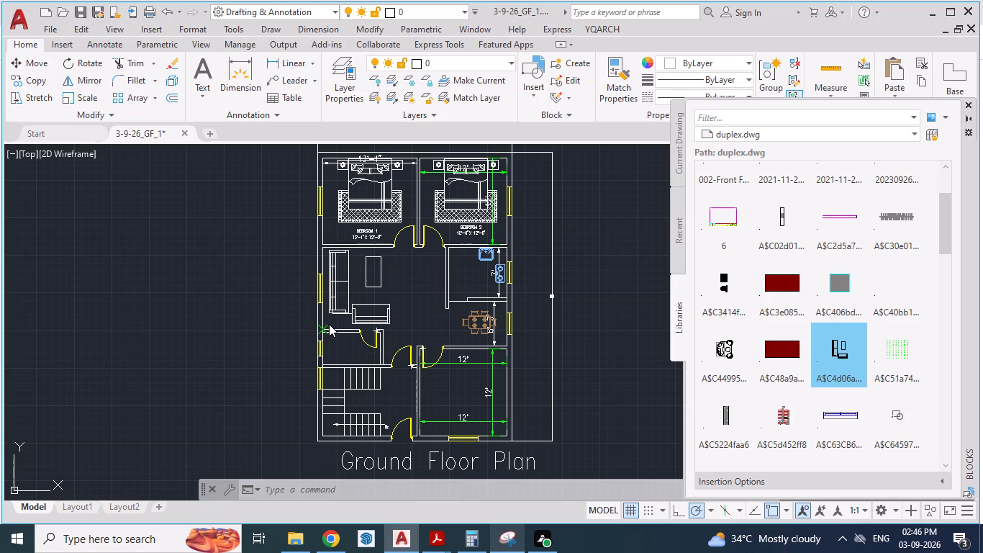
click(329, 324)
Rotate the sofa set 180° about the upper end of its long sofa.
click(333, 314)
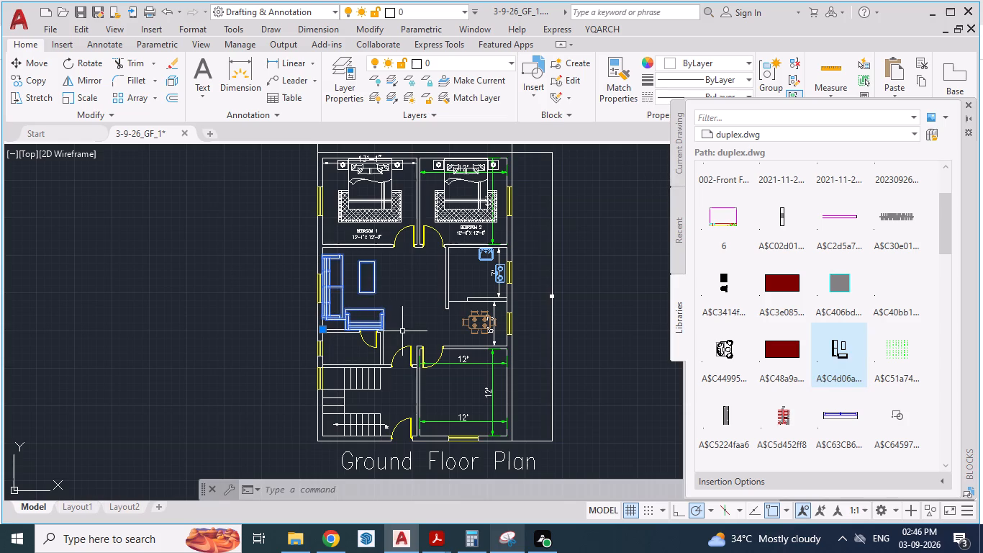
text(RO)
key(Return)
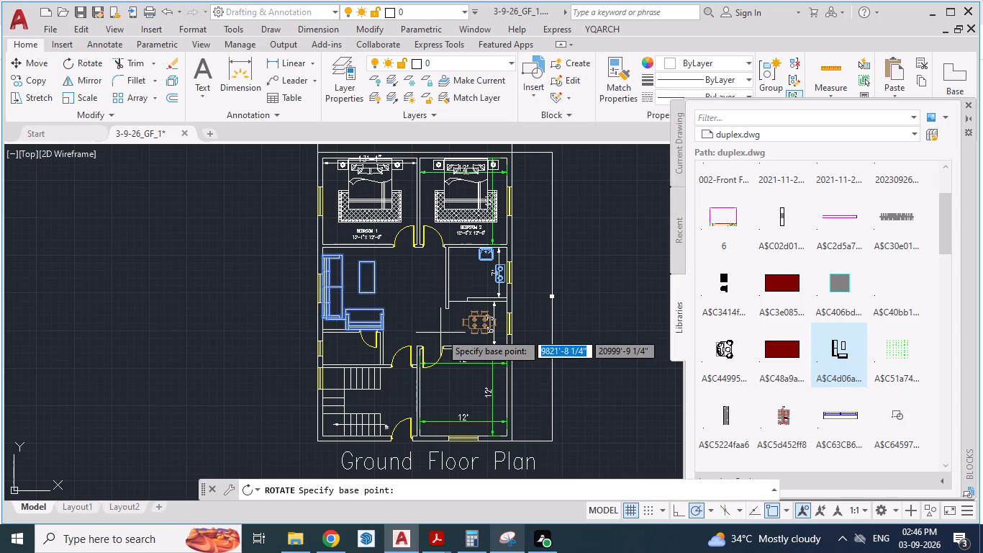
click(340, 253)
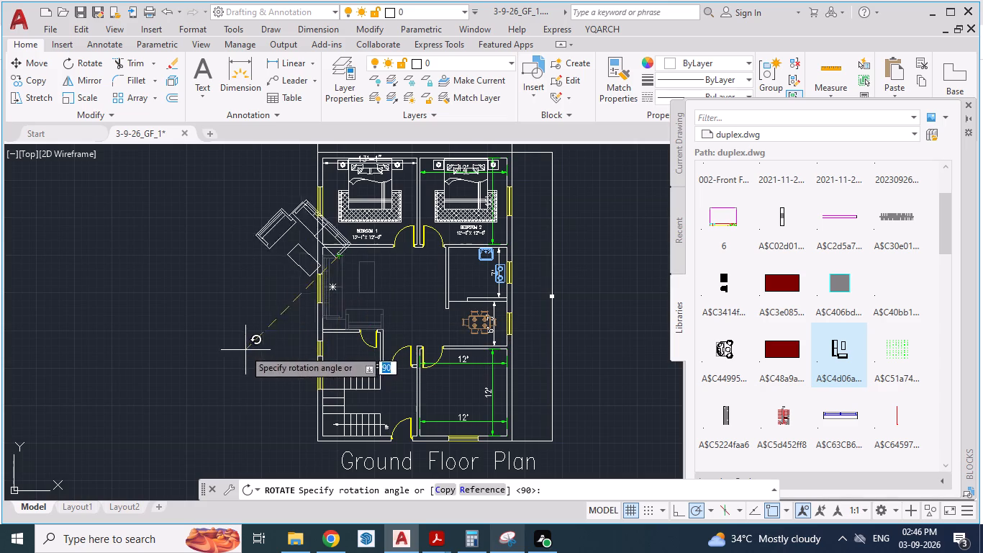
click(219, 258)
Move the rotated sofa set back into the living room, with its long sofa ending at the toilet's north wall.
click(354, 251)
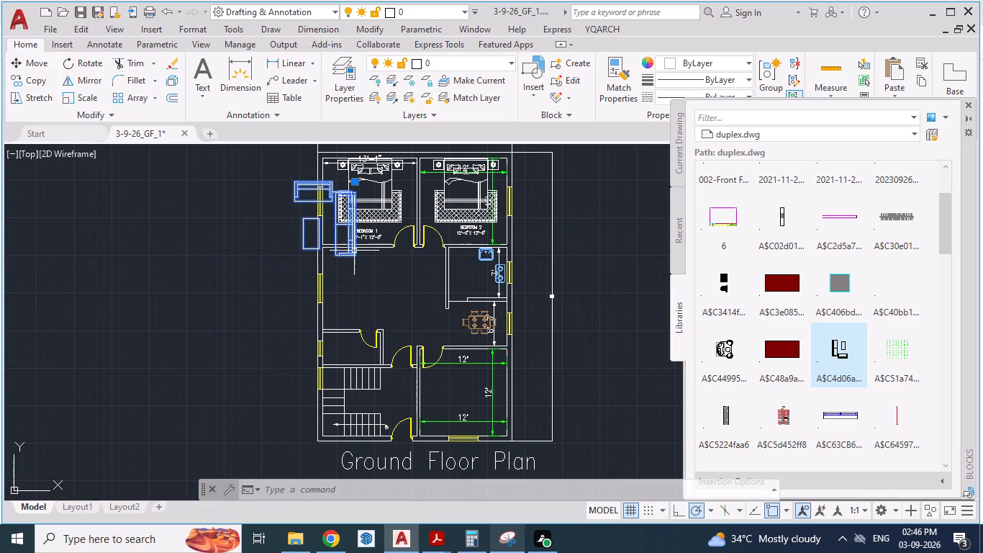
key(m)
key(Return)
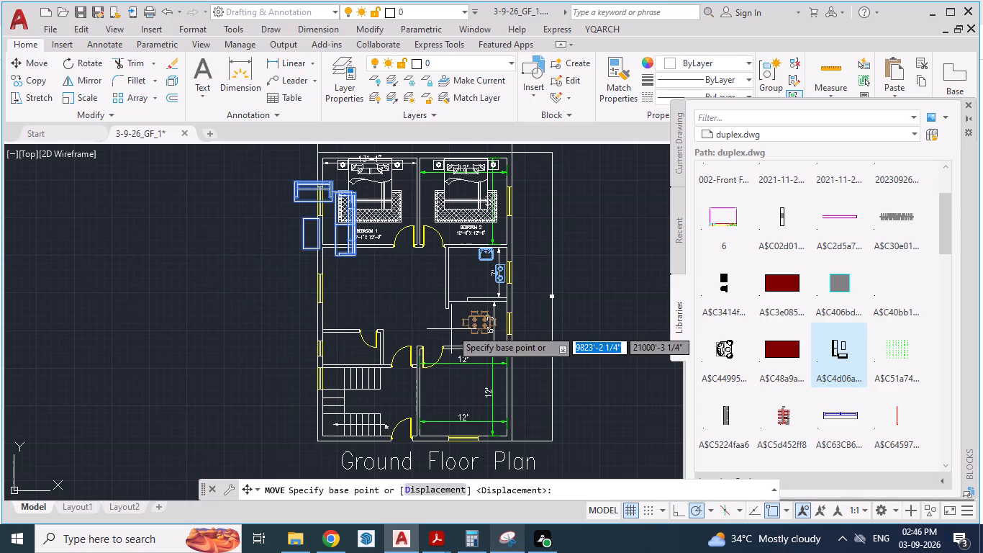
drag(353, 256, 358, 284)
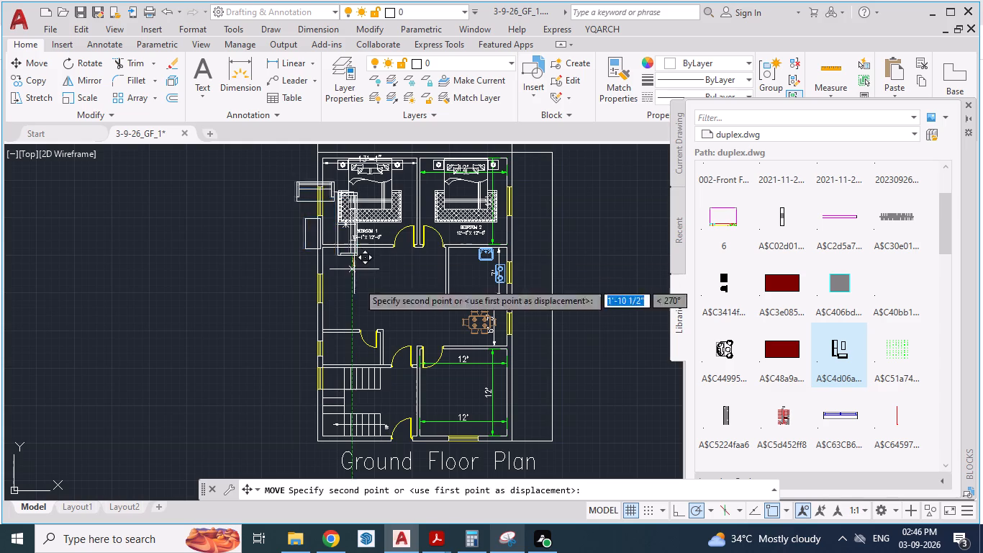
drag(358, 284, 389, 326)
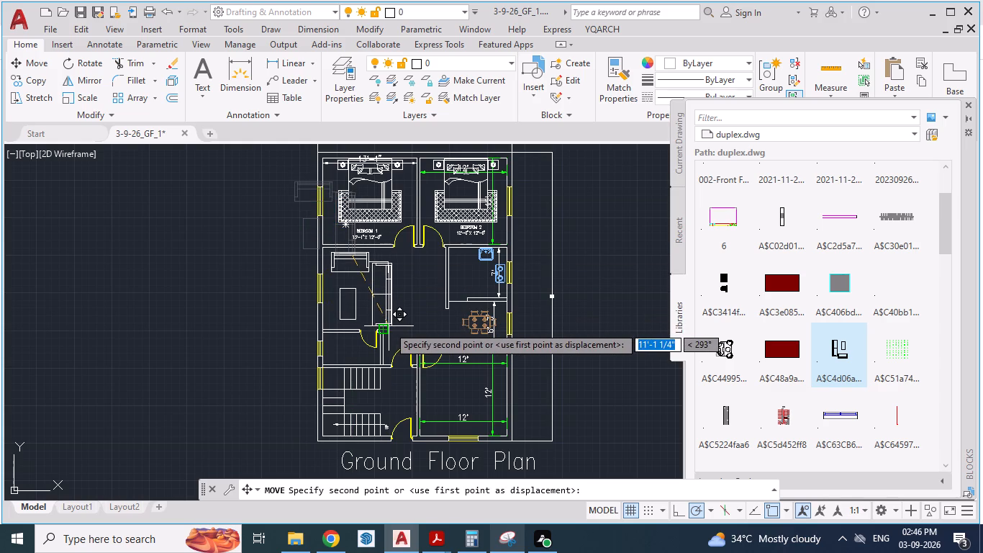
drag(389, 326, 388, 323)
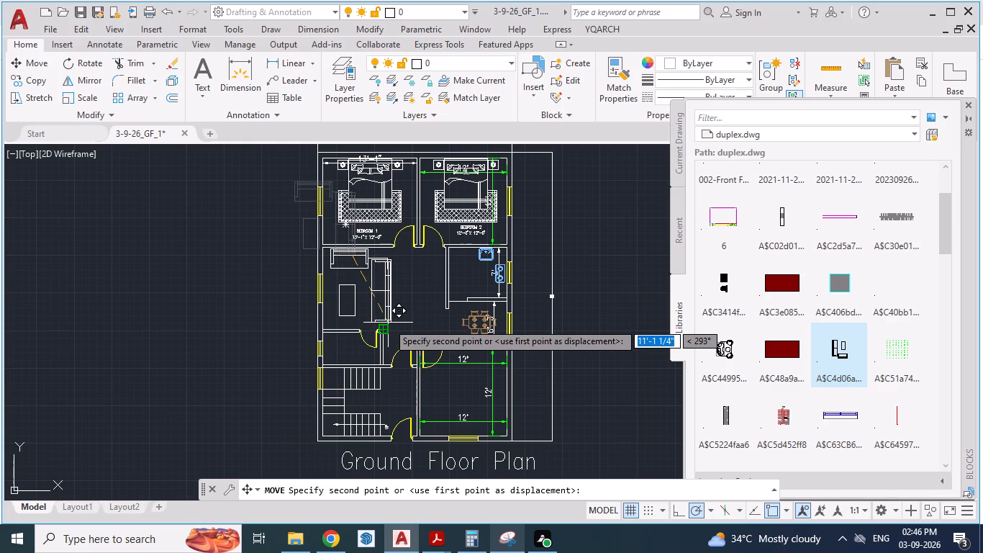
click(388, 323)
key(Escape)
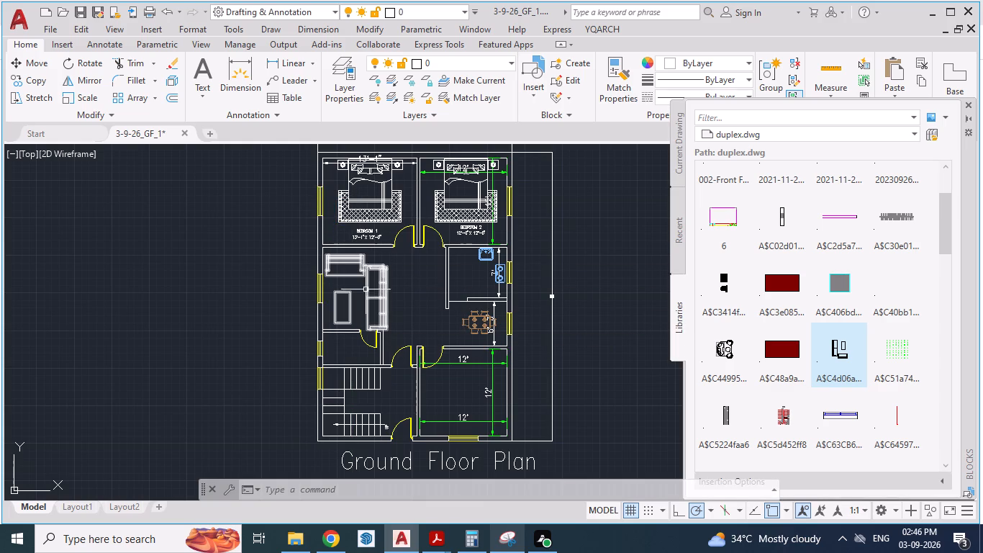
Mirror the sofa set about a vertical line through its middle, erasing the source, so the long sofa faces east along the west wall.
click(352, 261)
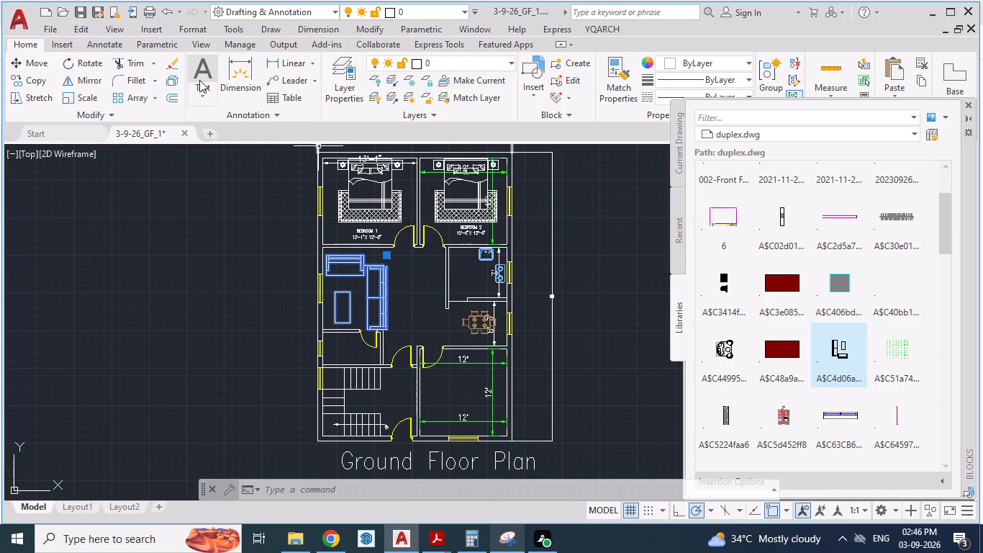
click(80, 73)
scroll(355, 297, up, 2)
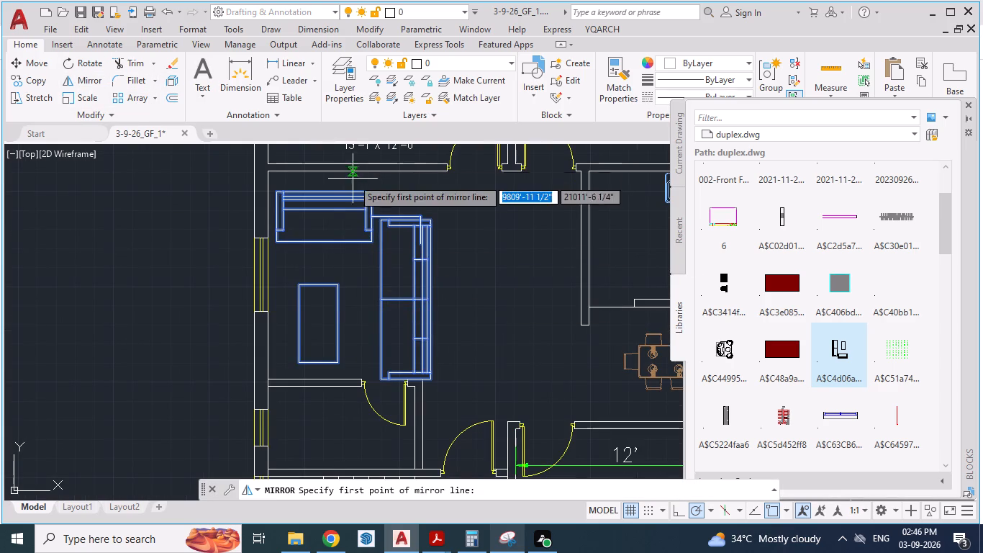
click(352, 181)
click(353, 364)
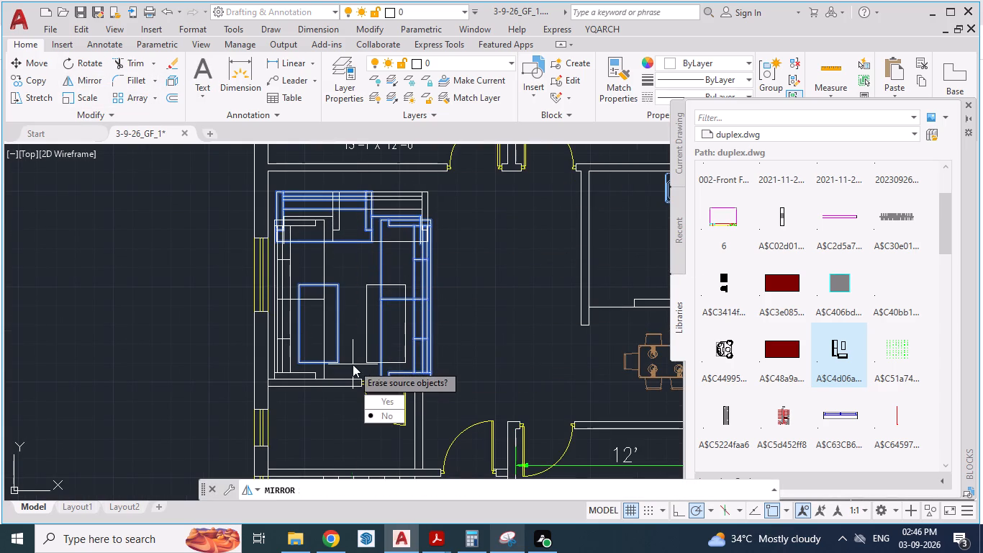
drag(384, 397, 353, 364)
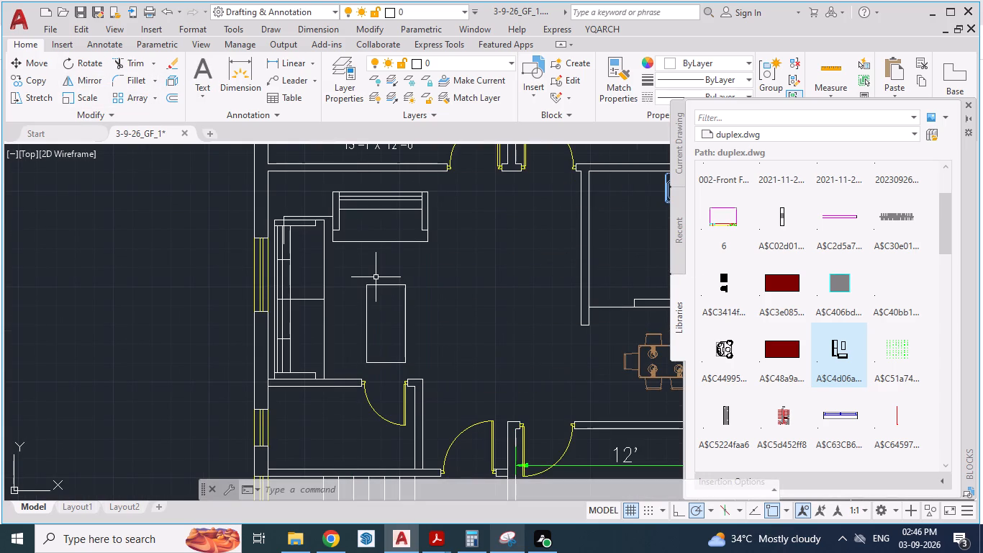
key(Escape)
key(Escape)
Move the mirrored sofa set slightly north, clear of the toilet's north wall.
click(322, 263)
key(m)
key(Return)
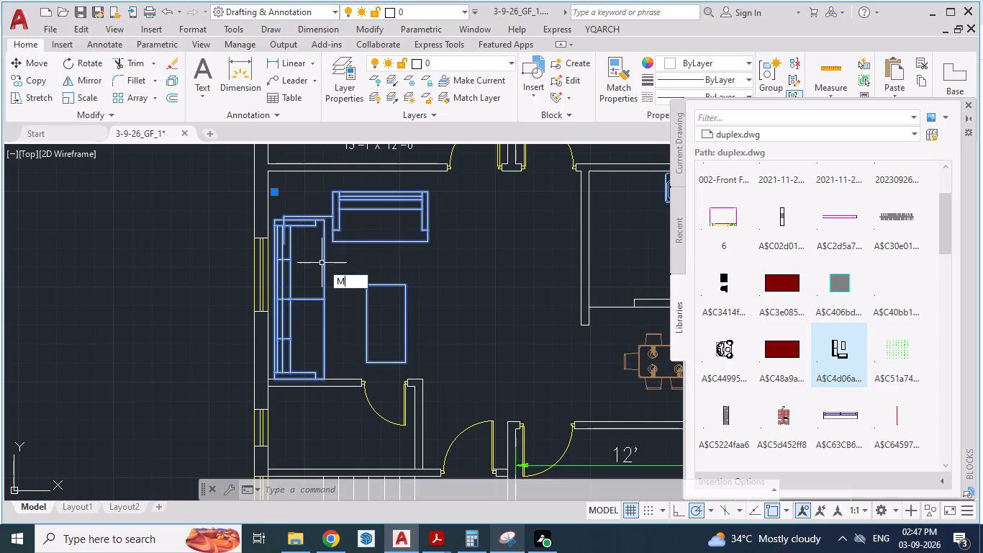
drag(322, 263, 316, 249)
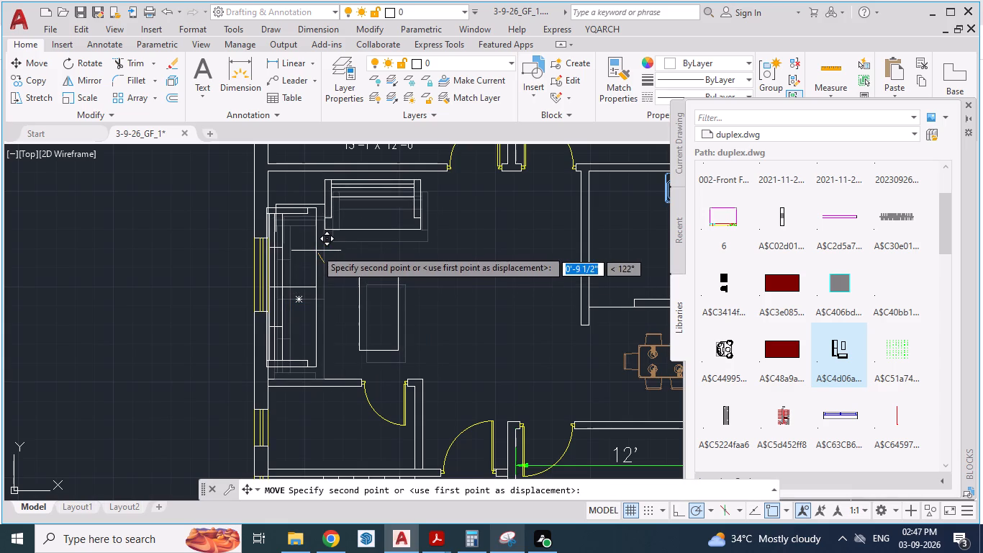
drag(316, 249, 319, 248)
click(319, 248)
key(Escape)
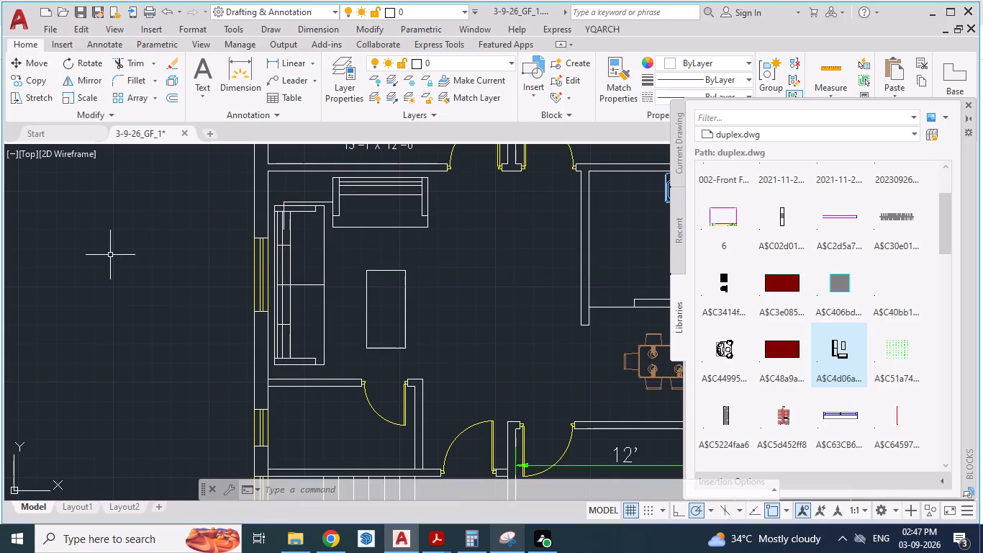
Compare the furnished living room and the remaining rooms with the reference PDF.
scroll(123, 267, down, 2)
key(alt+Tab)
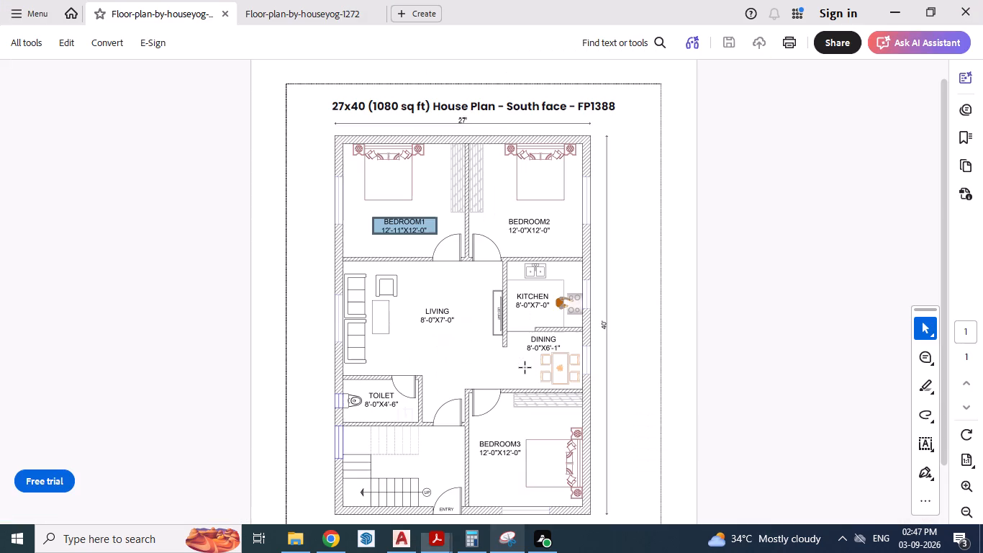
key(alt+Tab)
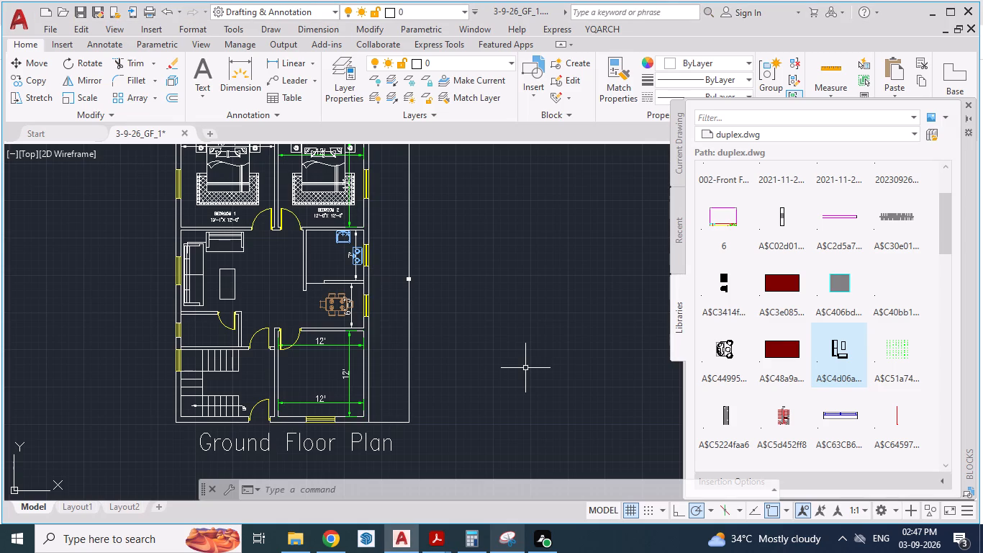
key(alt+Tab)
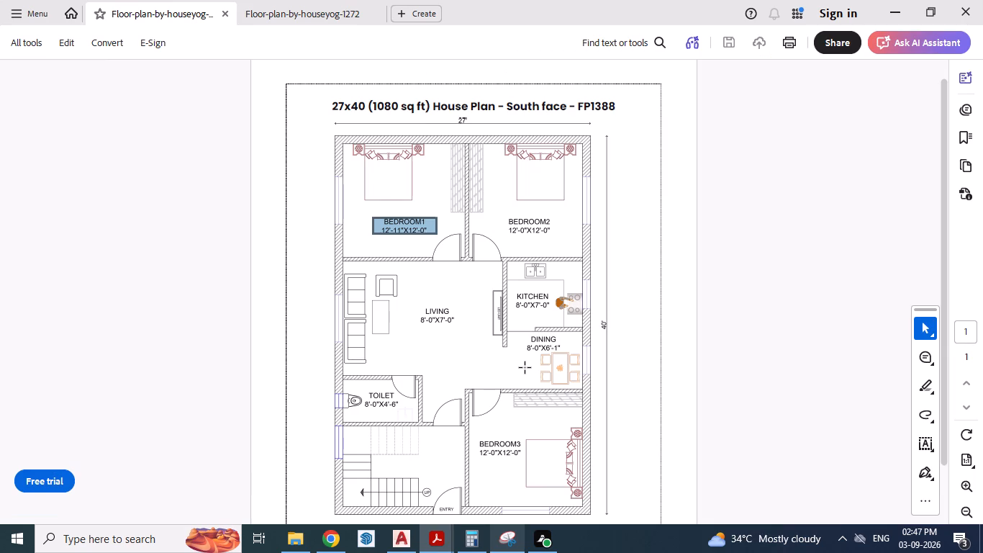
key(alt+Tab)
Look through the duplex.dwg block library for a suitable toilet fixture block.
scroll(537, 282, down, 1)
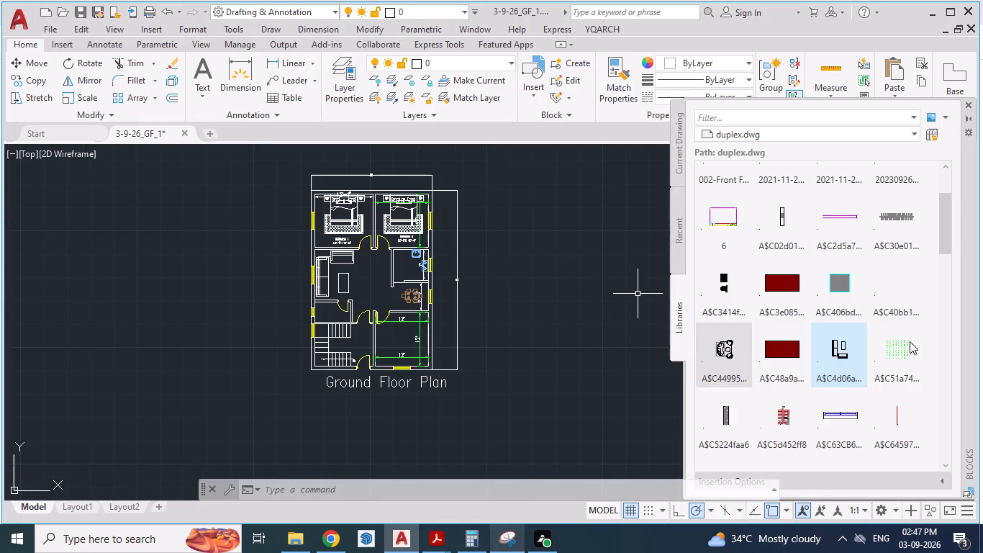
scroll(843, 340, down, 11)
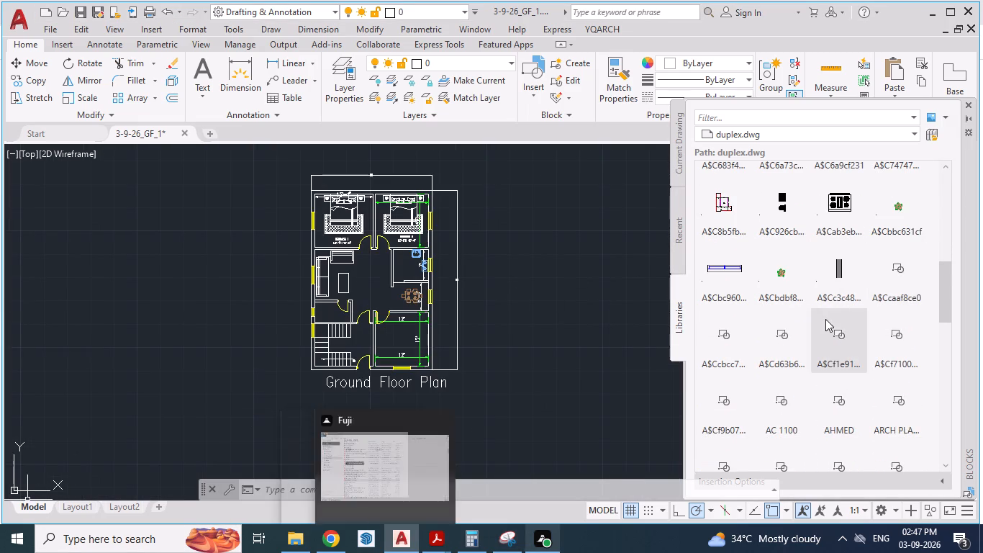
scroll(884, 392, down, 4)
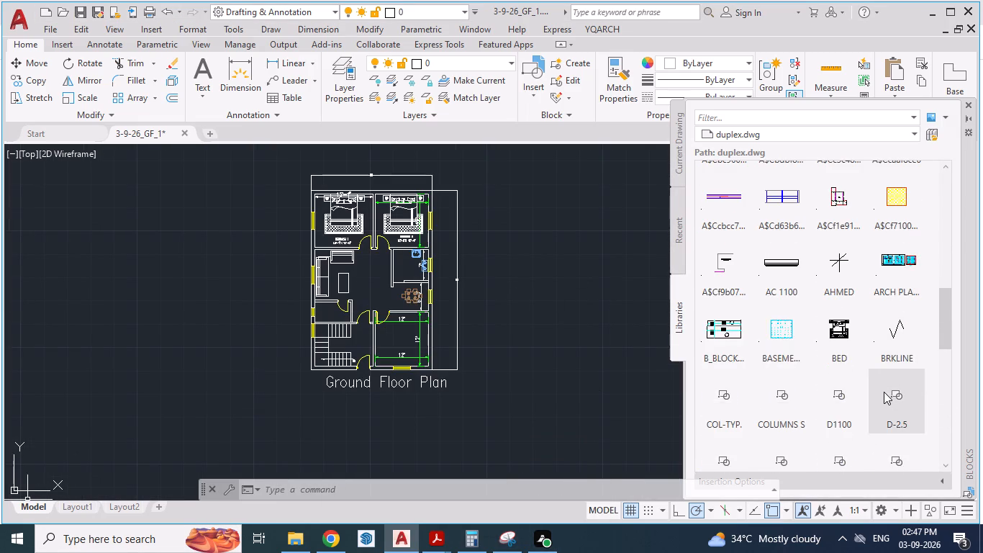
scroll(884, 392, down, 4)
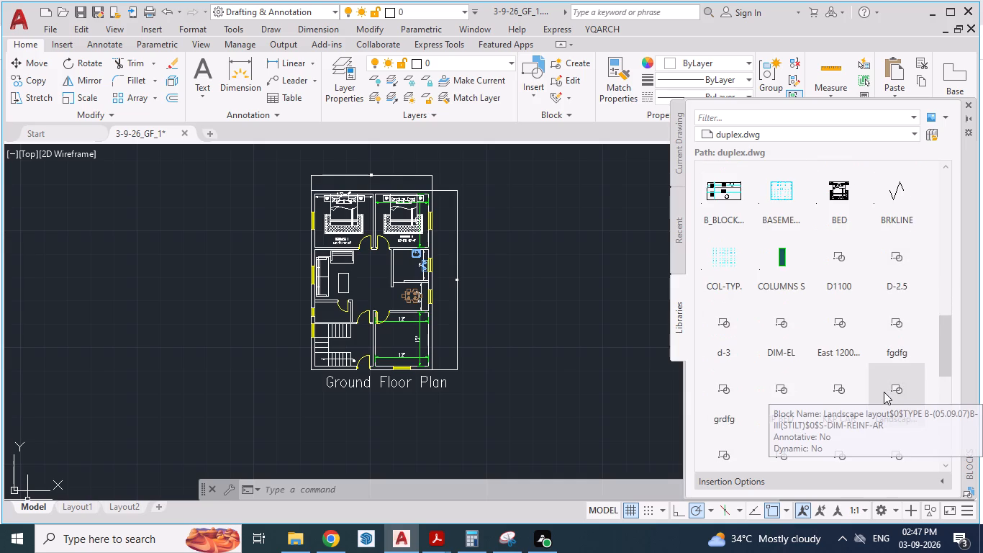
scroll(884, 392, down, 2)
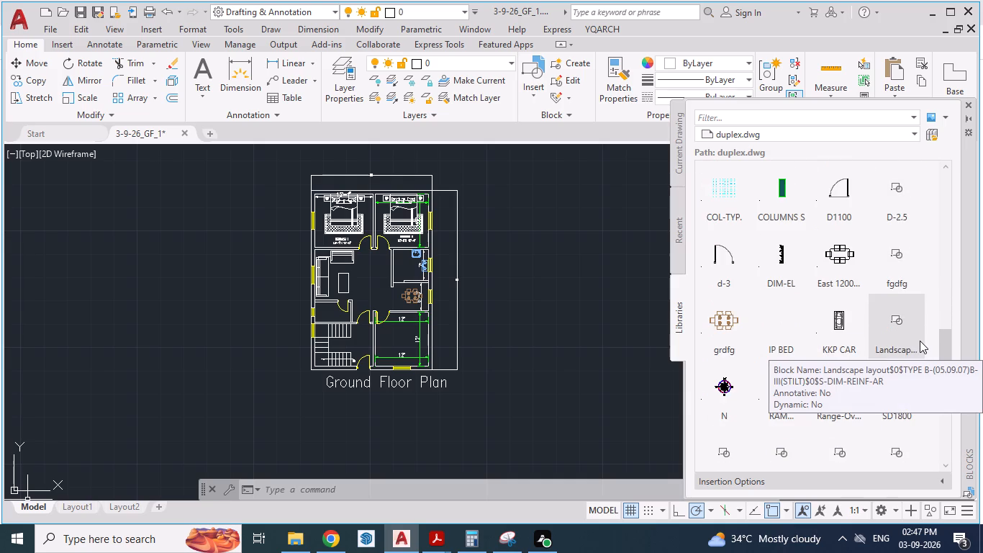
scroll(920, 341, down, 4)
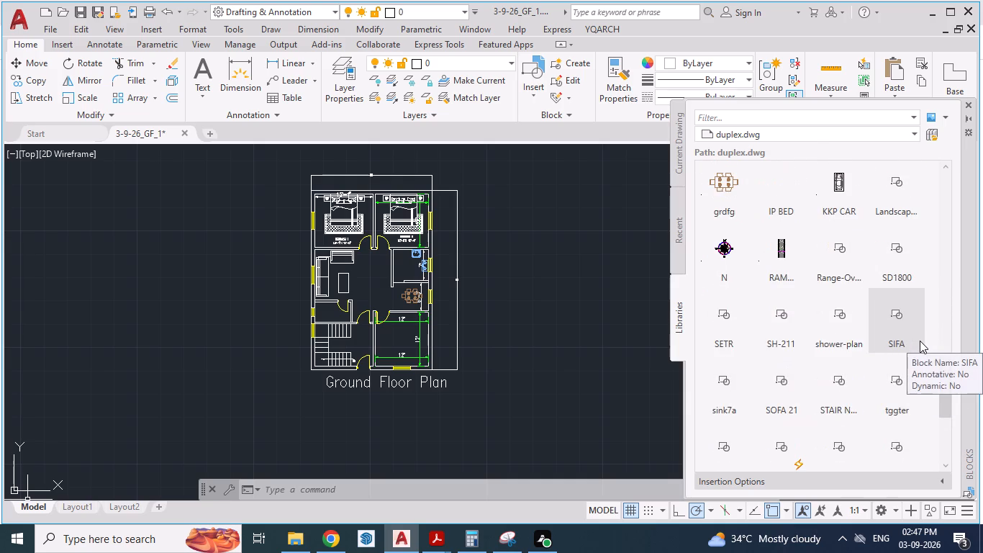
scroll(920, 341, down, 2)
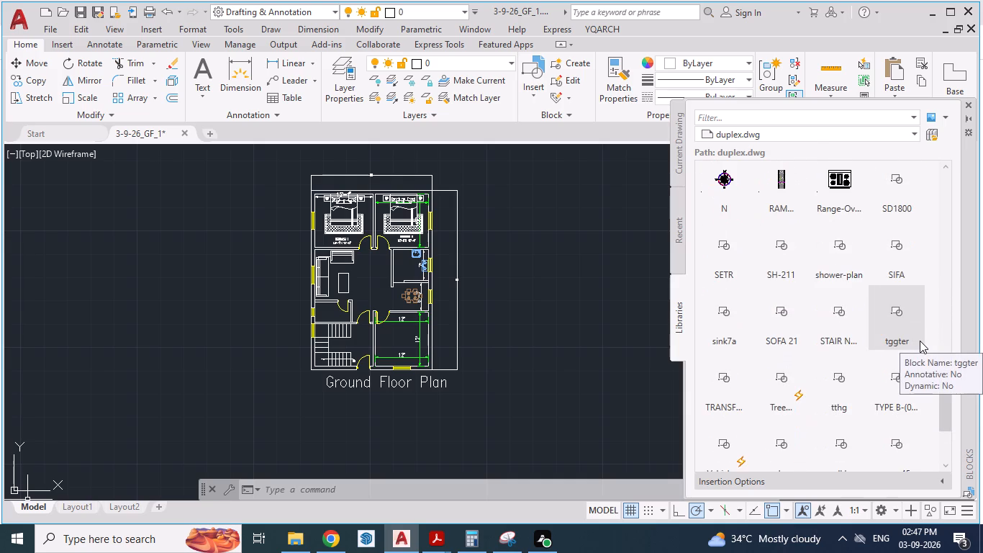
scroll(920, 341, down, 5)
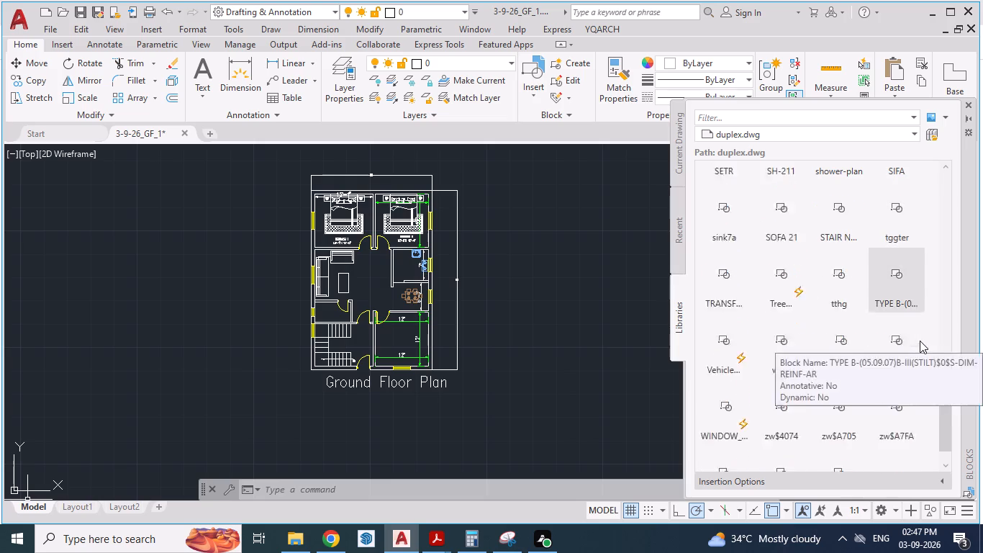
scroll(918, 342, down, 4)
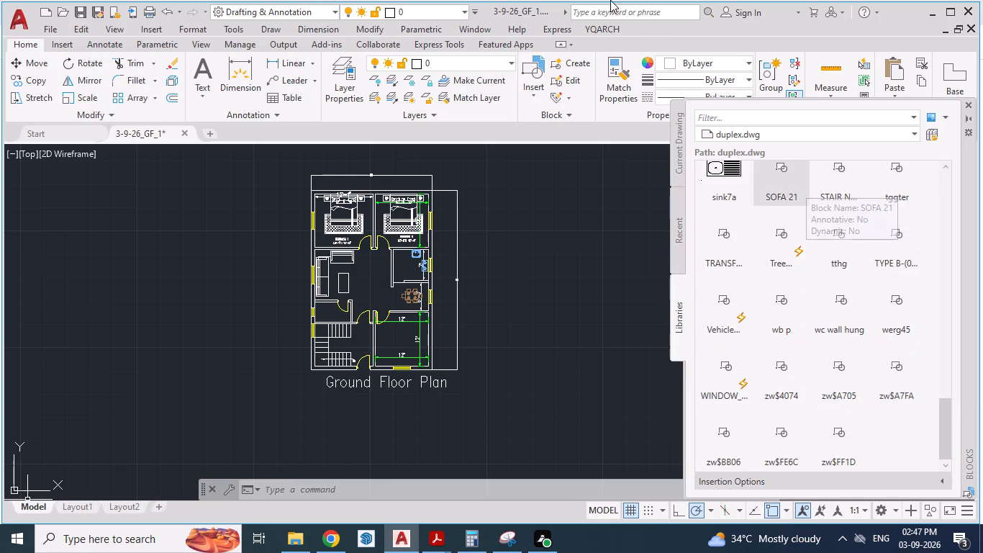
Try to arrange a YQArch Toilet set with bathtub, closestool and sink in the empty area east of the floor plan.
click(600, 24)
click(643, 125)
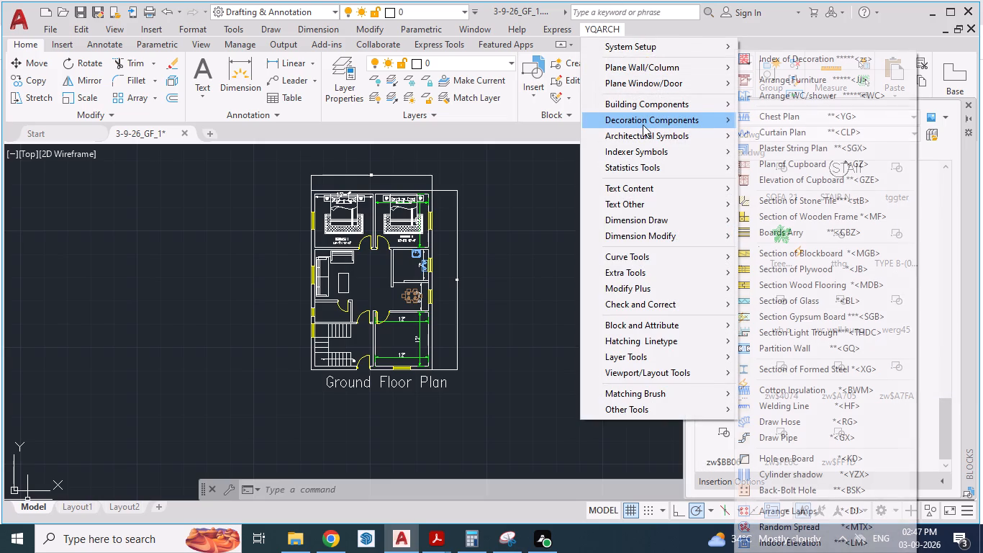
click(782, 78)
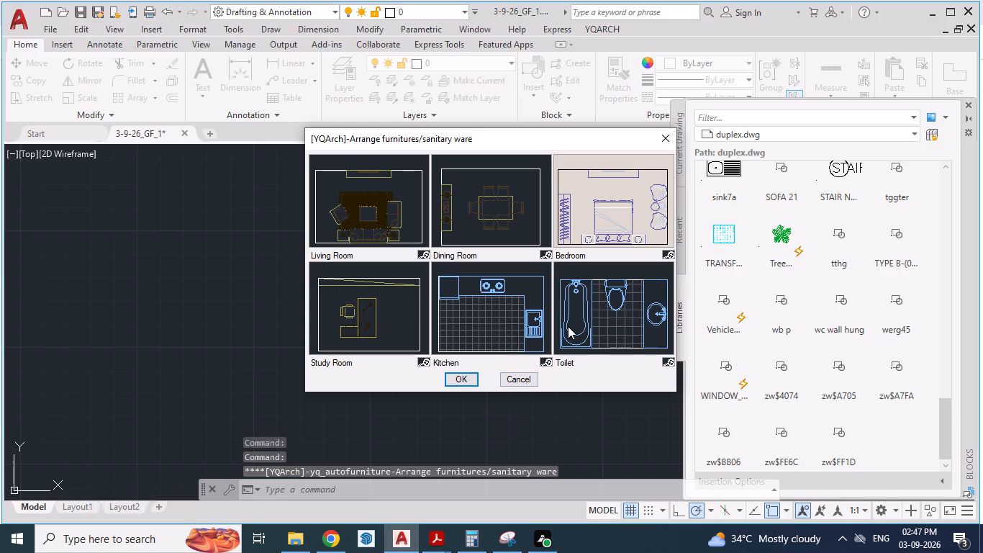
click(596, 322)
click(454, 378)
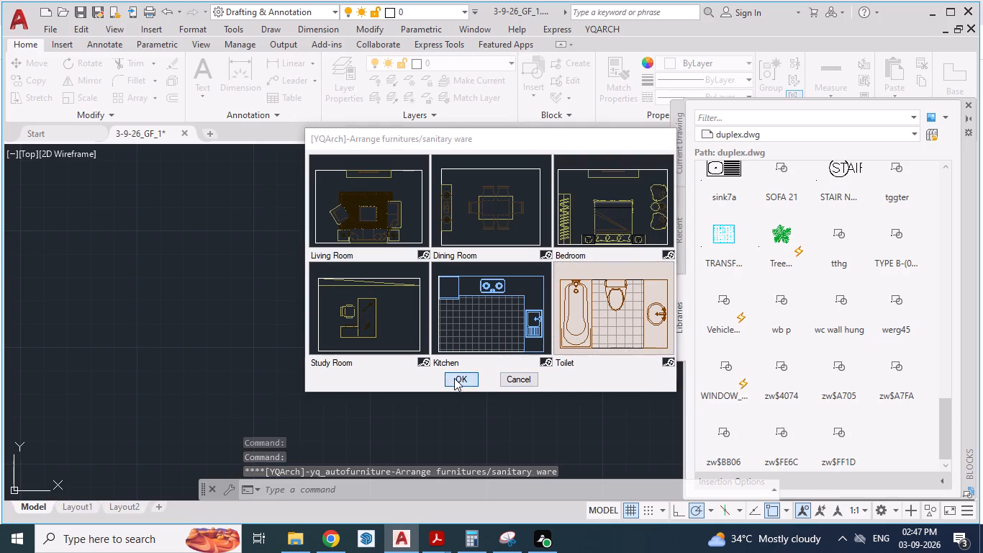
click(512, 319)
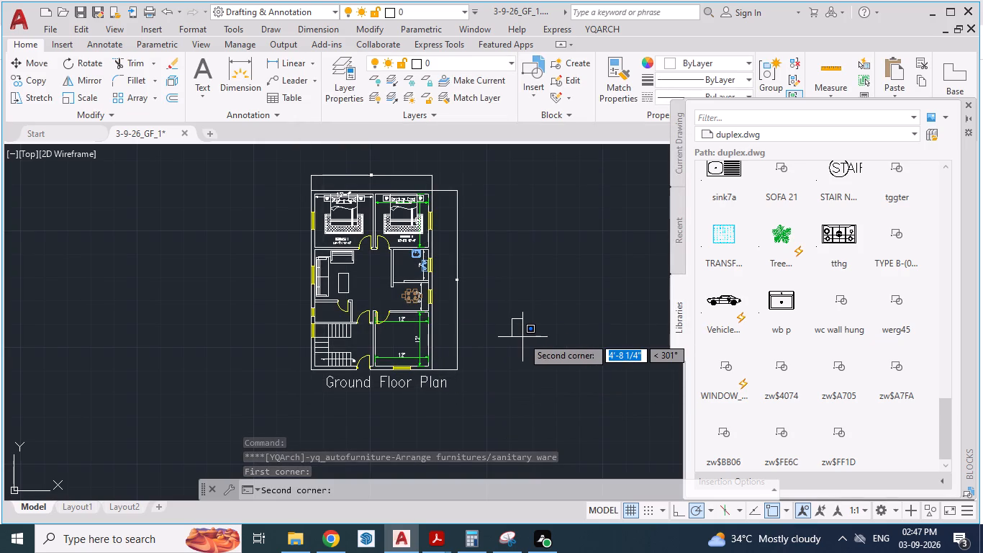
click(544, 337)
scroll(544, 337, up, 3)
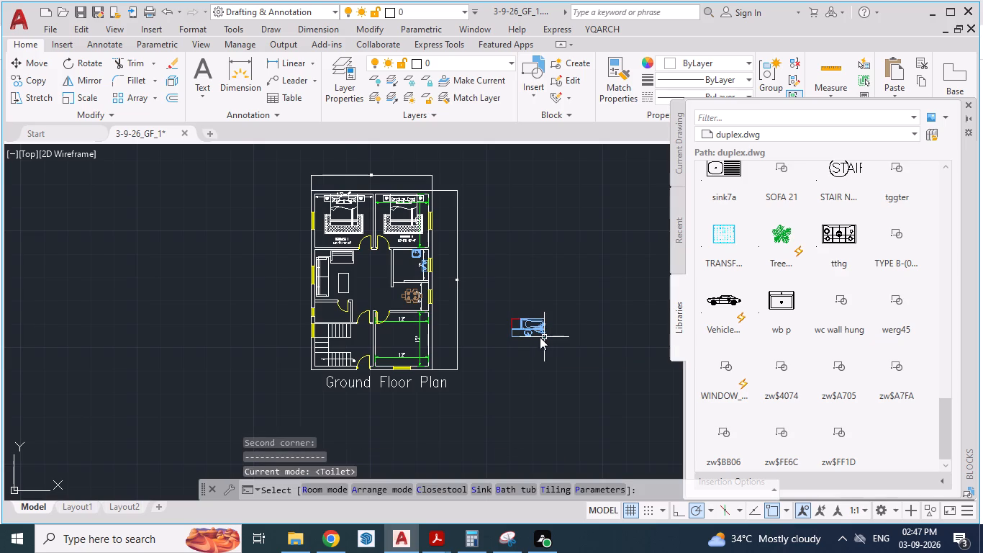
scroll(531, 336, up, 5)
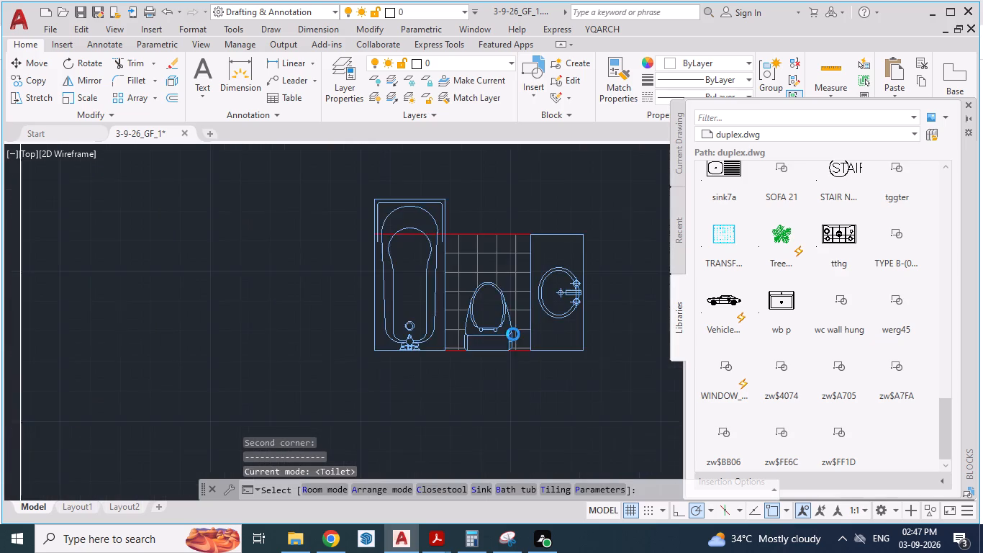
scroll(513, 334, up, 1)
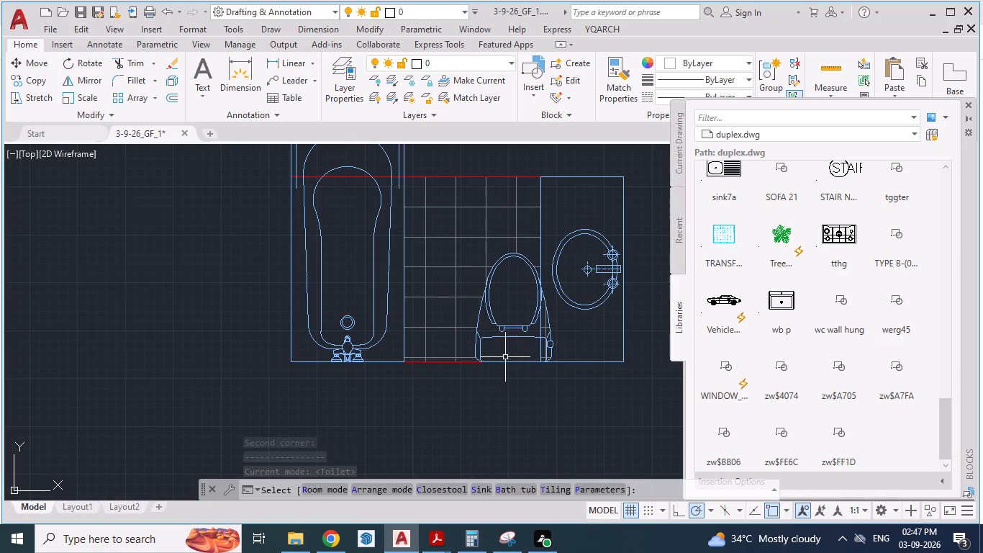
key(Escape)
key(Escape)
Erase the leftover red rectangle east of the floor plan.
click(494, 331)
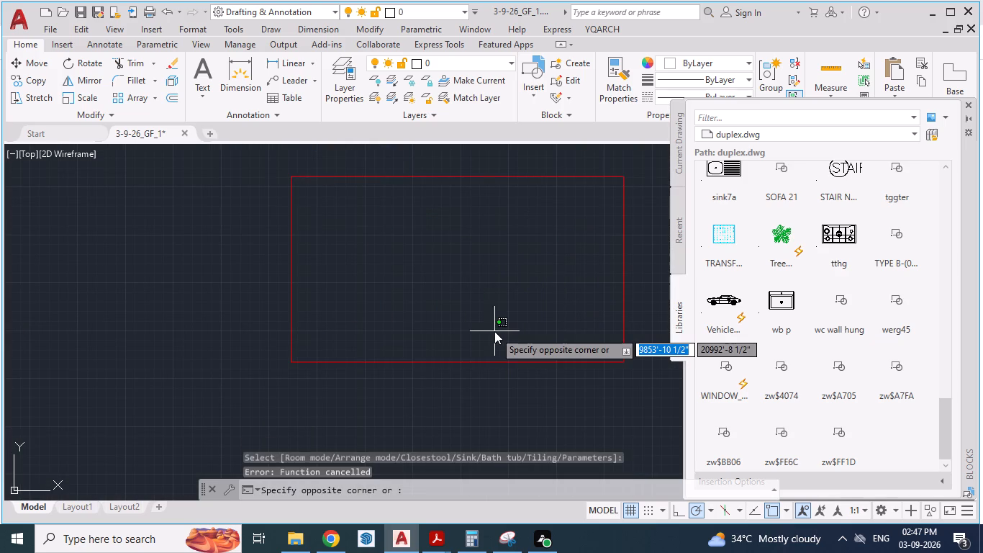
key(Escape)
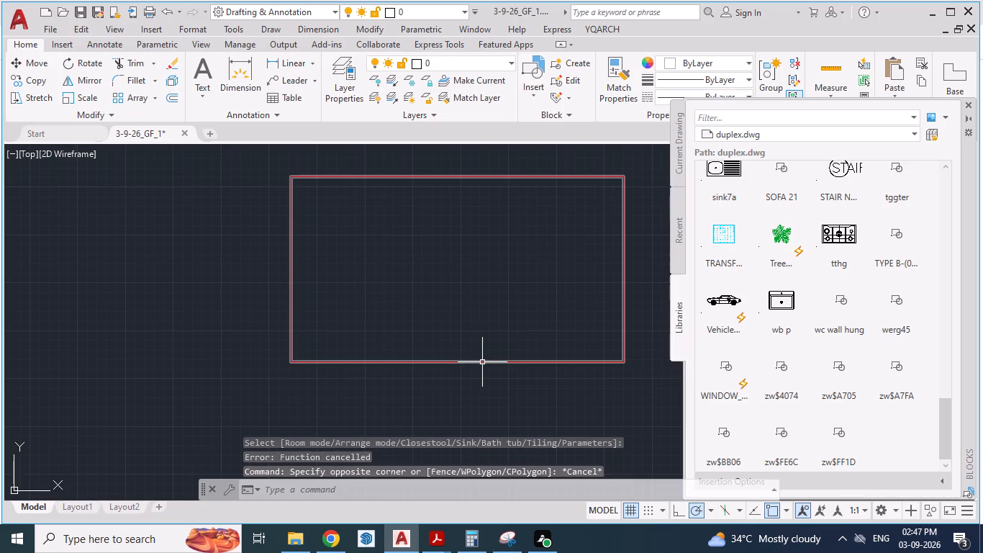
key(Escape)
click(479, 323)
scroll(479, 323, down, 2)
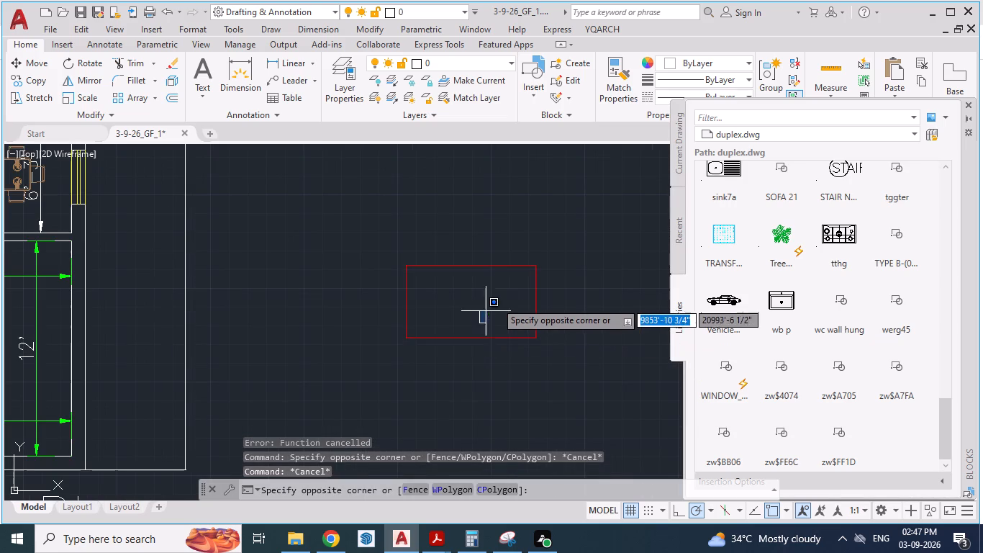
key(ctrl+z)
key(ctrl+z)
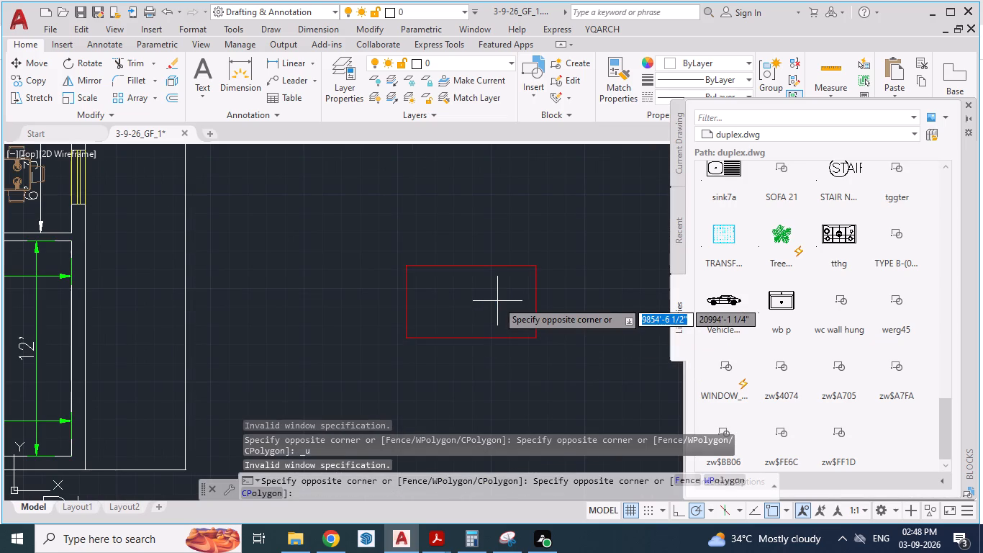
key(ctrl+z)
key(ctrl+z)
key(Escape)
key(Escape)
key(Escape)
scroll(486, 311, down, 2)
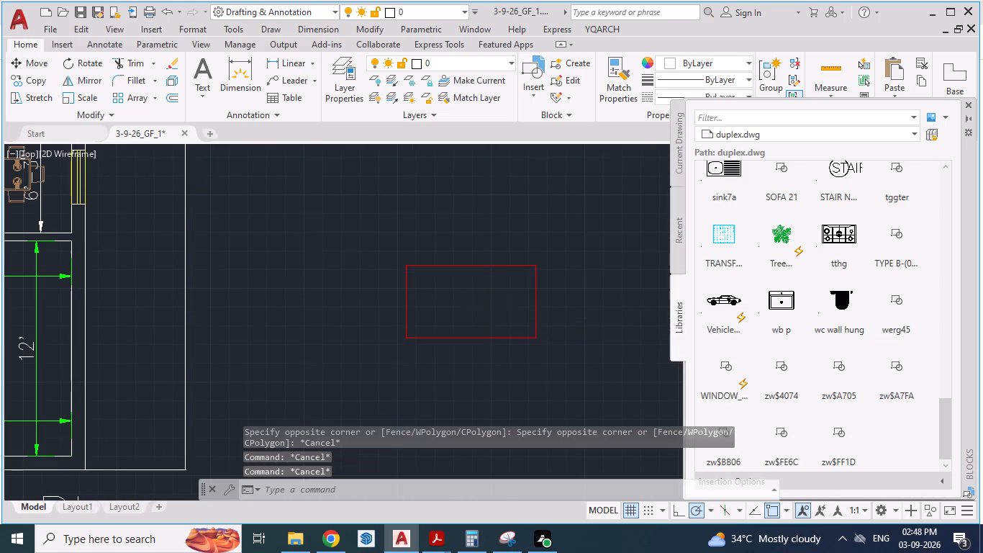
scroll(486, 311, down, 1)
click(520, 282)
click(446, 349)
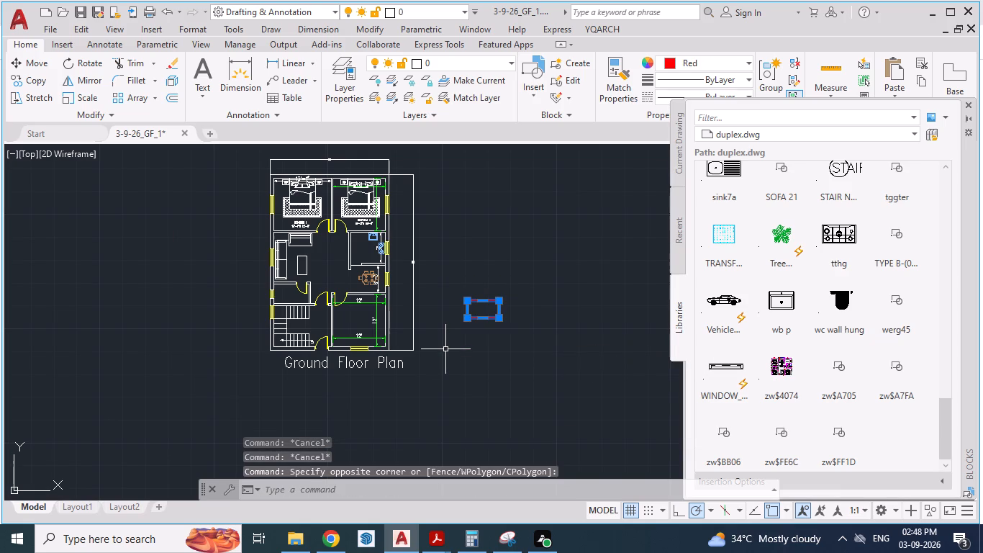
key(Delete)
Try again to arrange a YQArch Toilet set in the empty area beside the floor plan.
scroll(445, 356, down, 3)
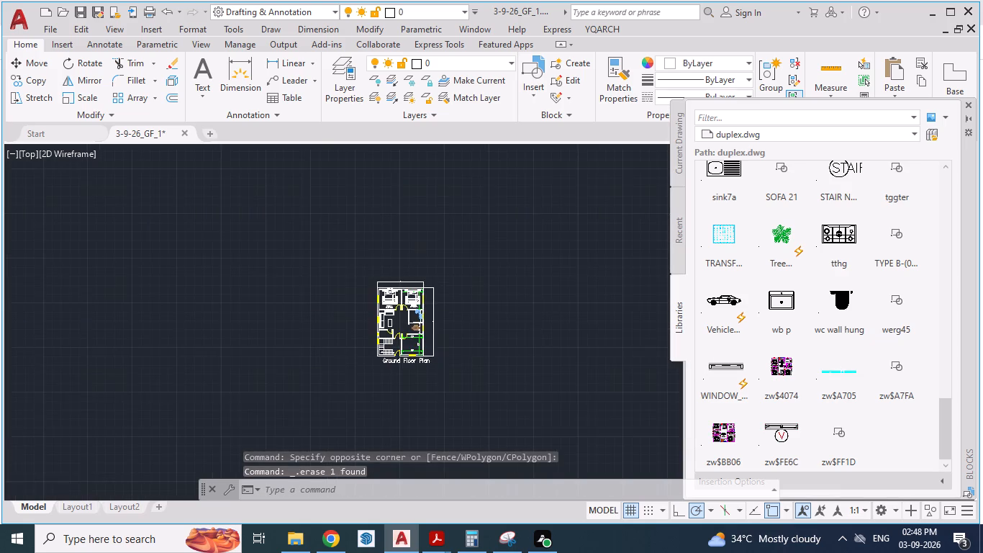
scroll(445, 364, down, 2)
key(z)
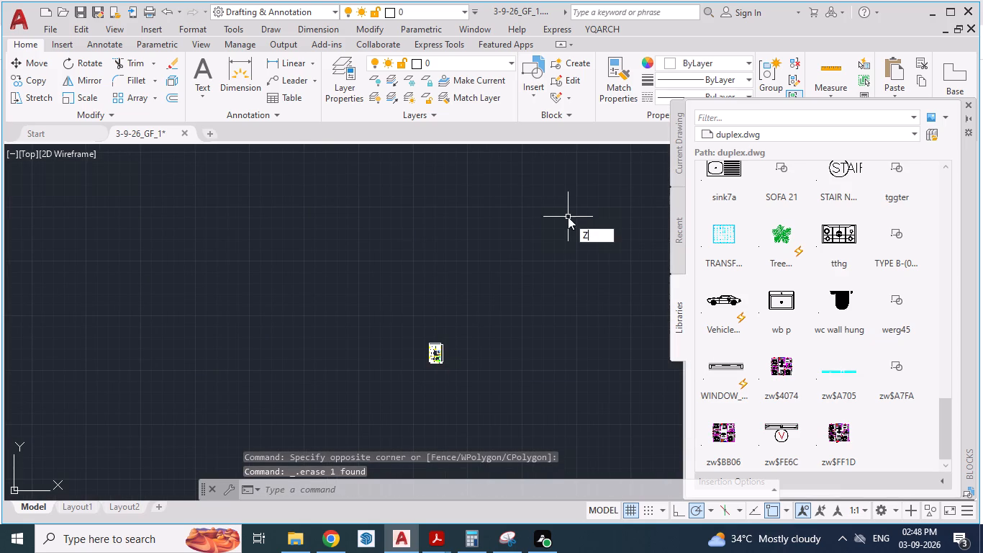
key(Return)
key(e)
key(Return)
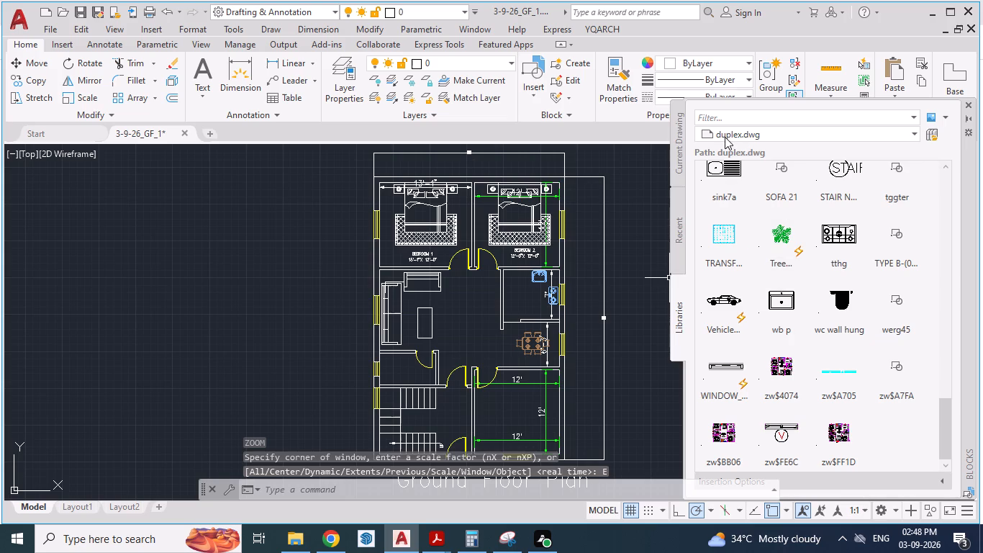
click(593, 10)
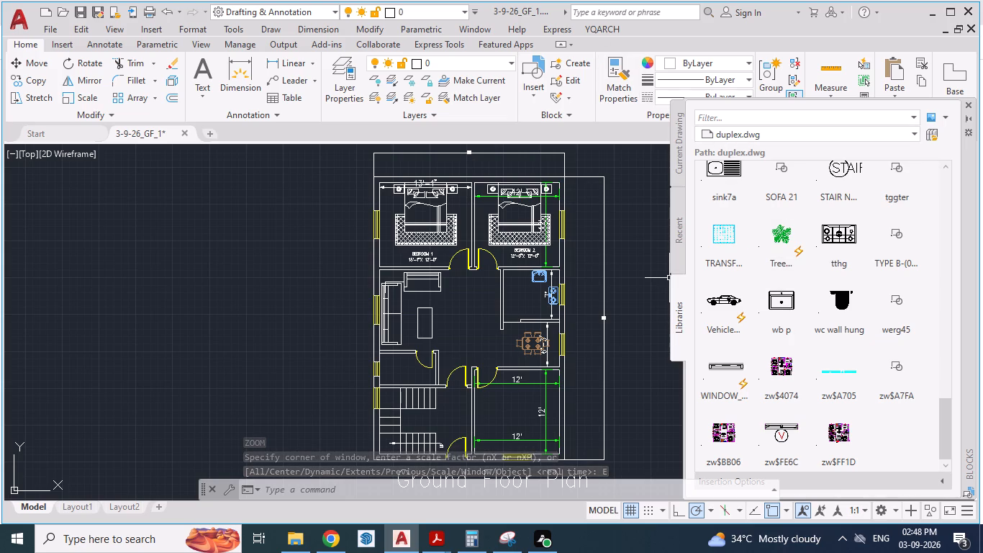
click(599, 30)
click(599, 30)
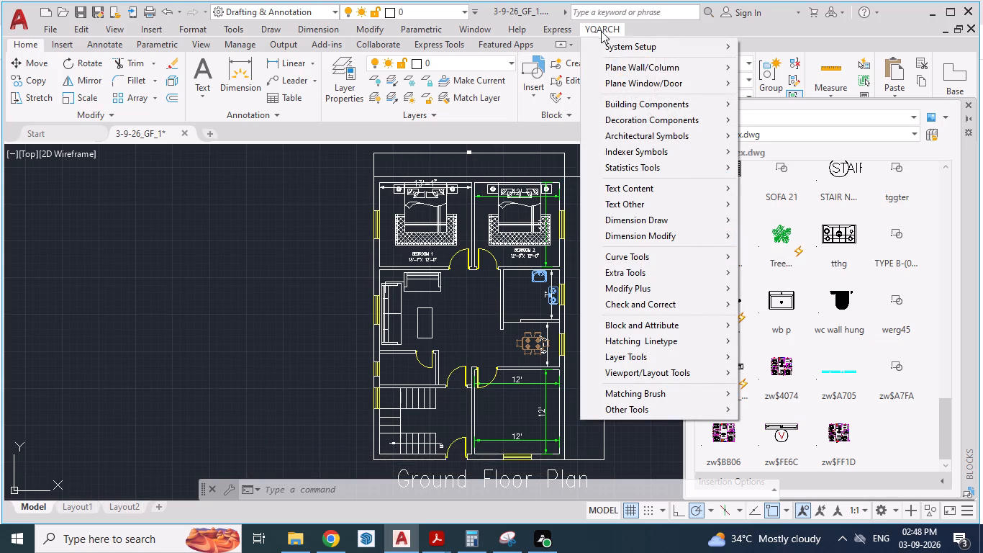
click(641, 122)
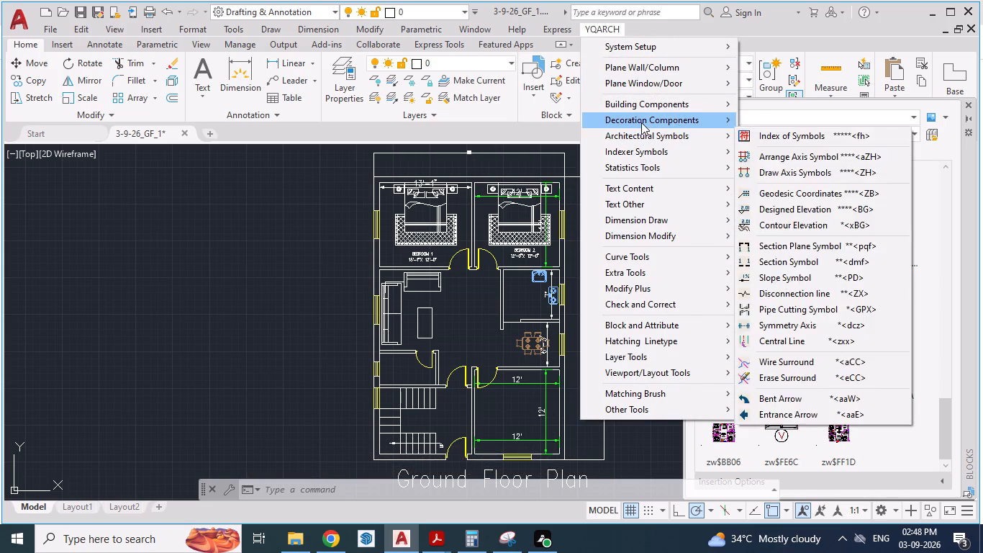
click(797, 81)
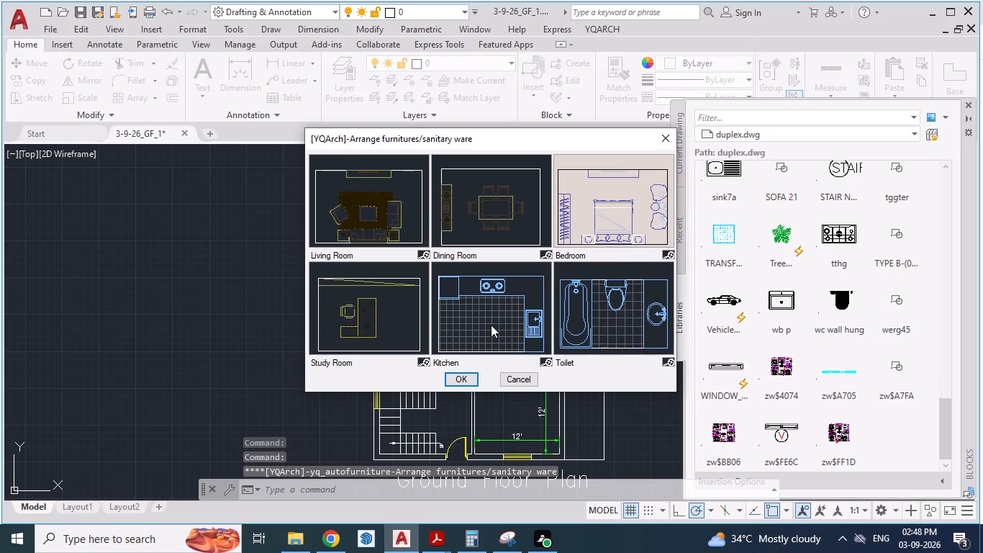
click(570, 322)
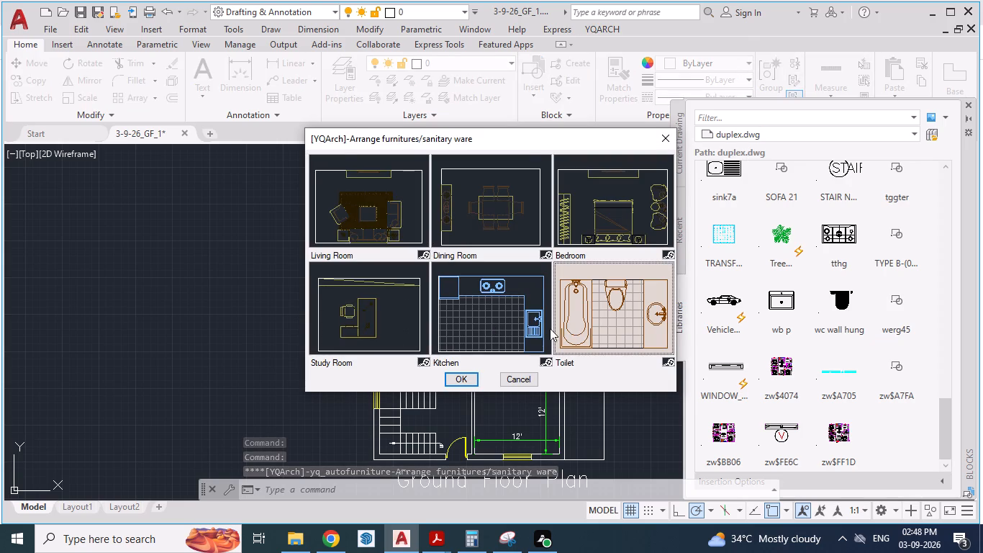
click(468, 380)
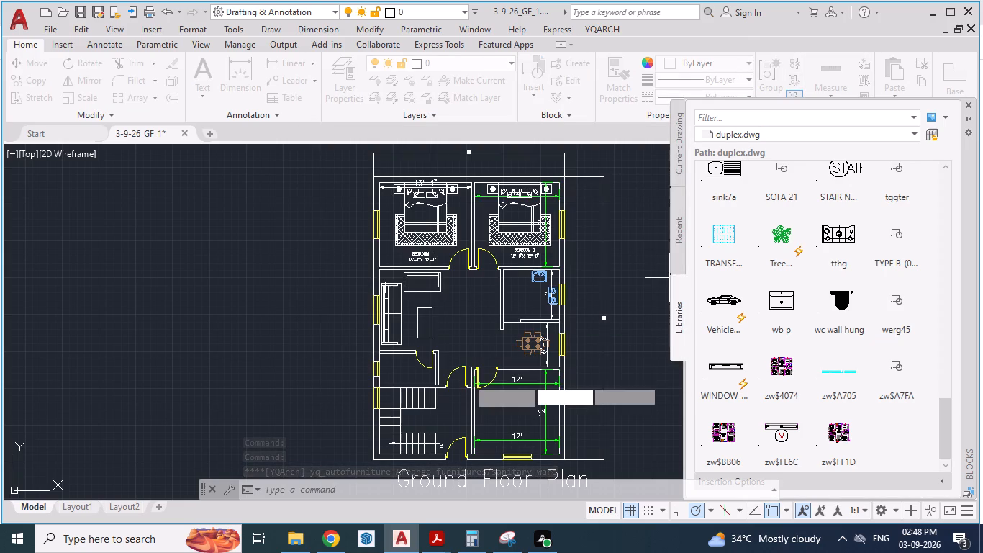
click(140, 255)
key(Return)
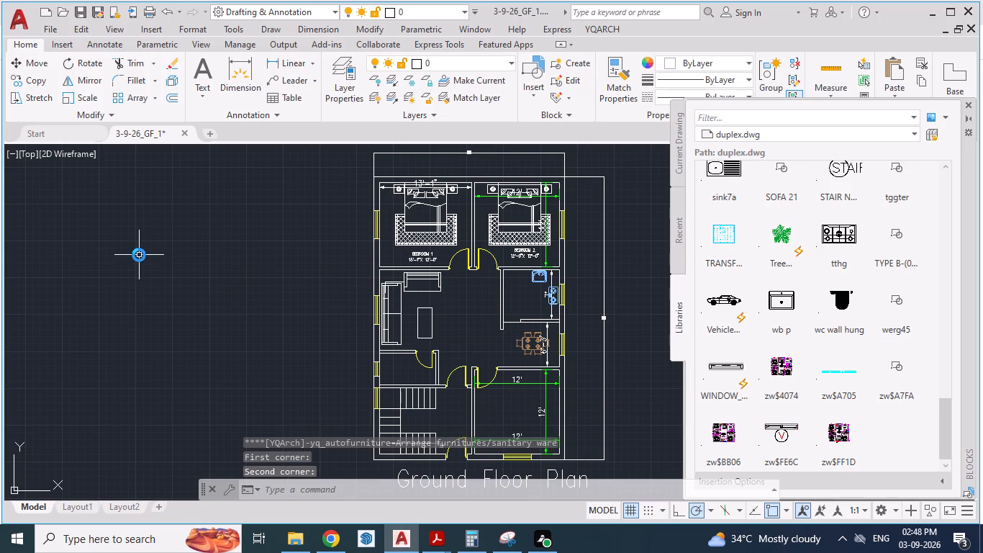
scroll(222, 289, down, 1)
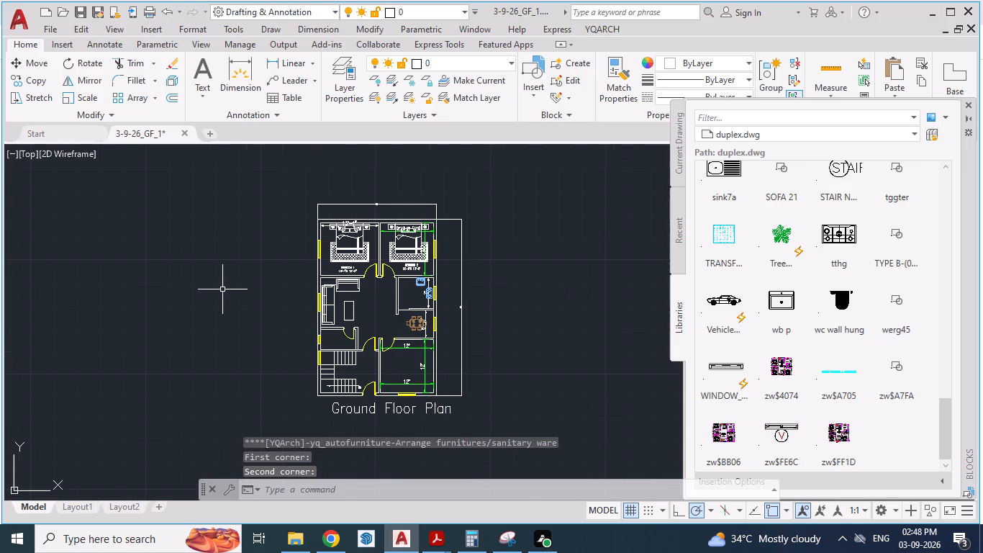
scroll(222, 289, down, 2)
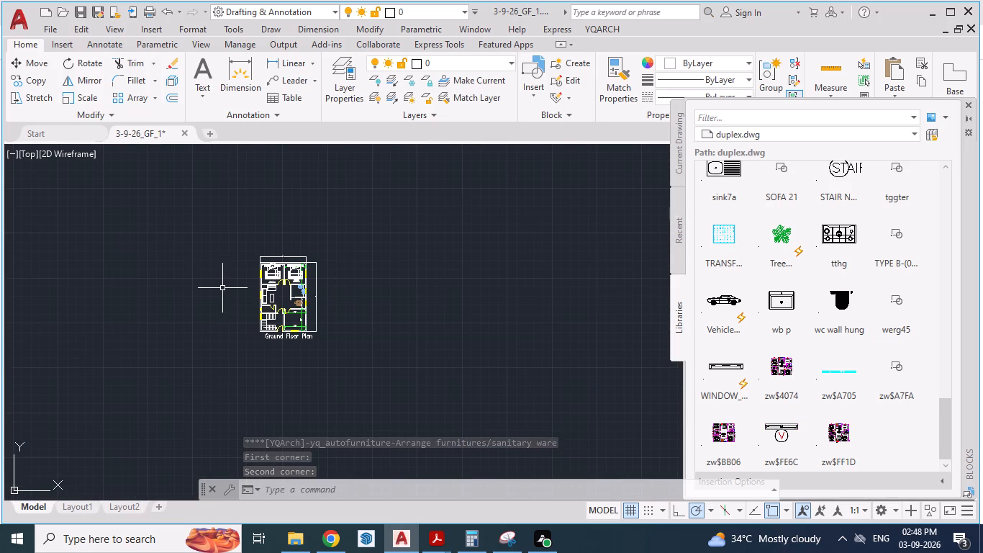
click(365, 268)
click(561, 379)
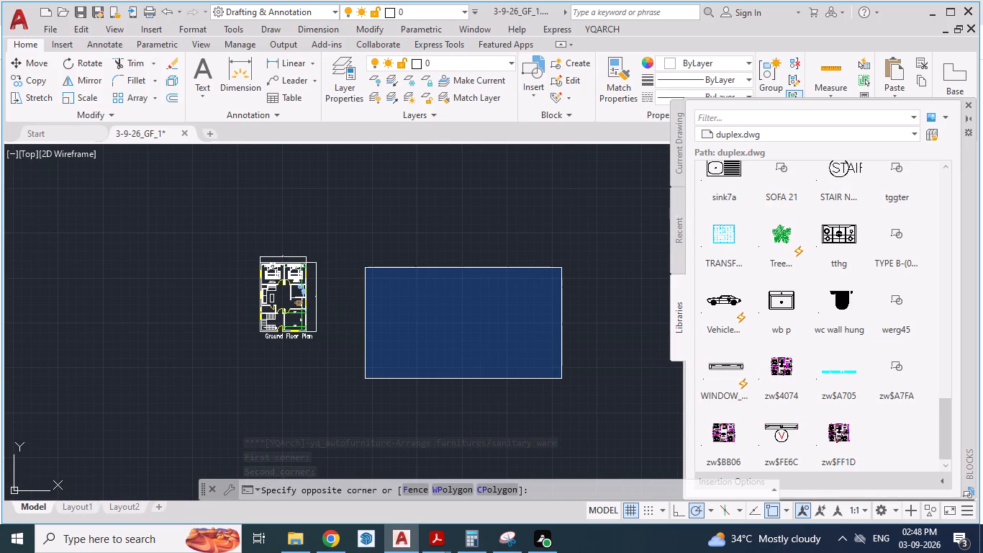
Look through the YQArch index of architecture symbols for a suitable sanitary fixture.
click(610, 24)
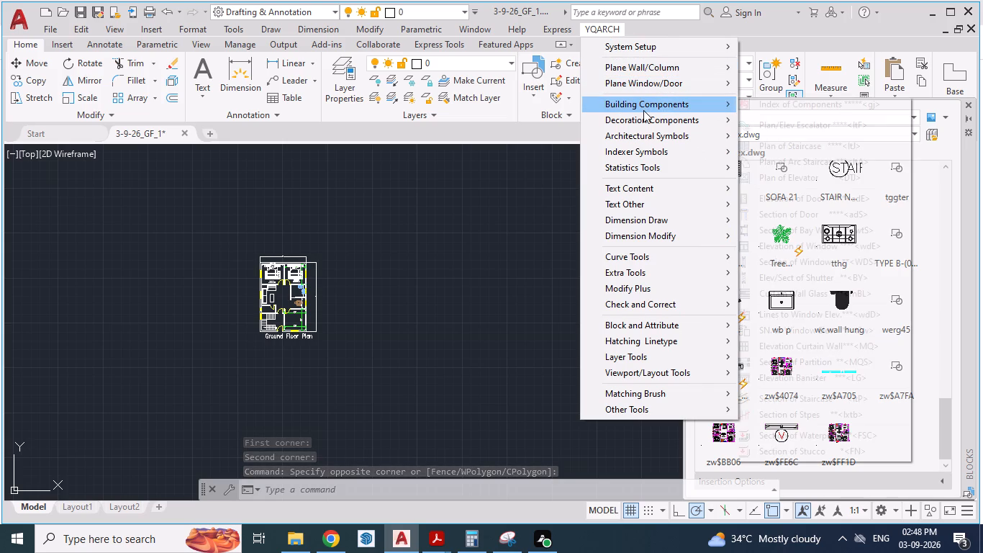
click(651, 130)
click(794, 132)
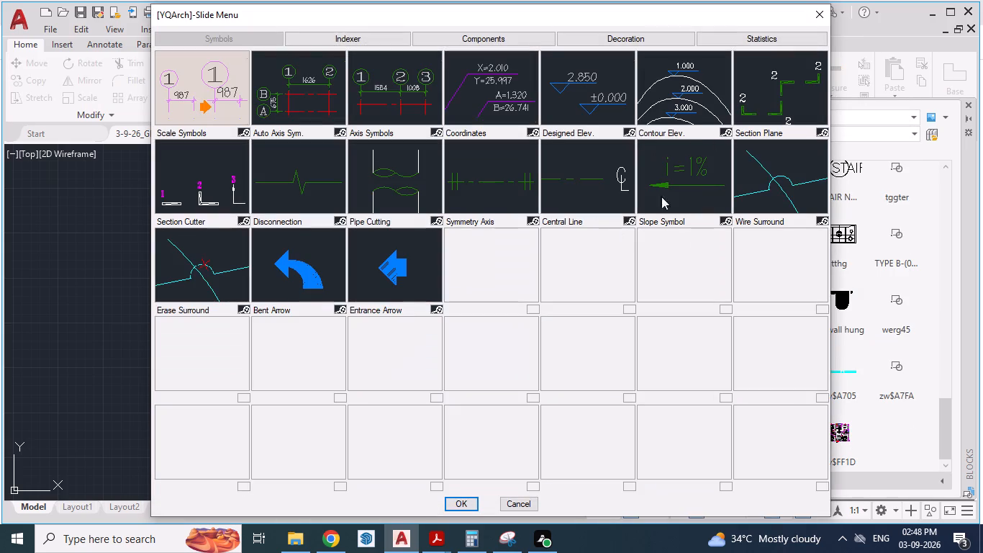
scroll(599, 239, down, 12)
scroll(604, 253, up, 3)
click(818, 14)
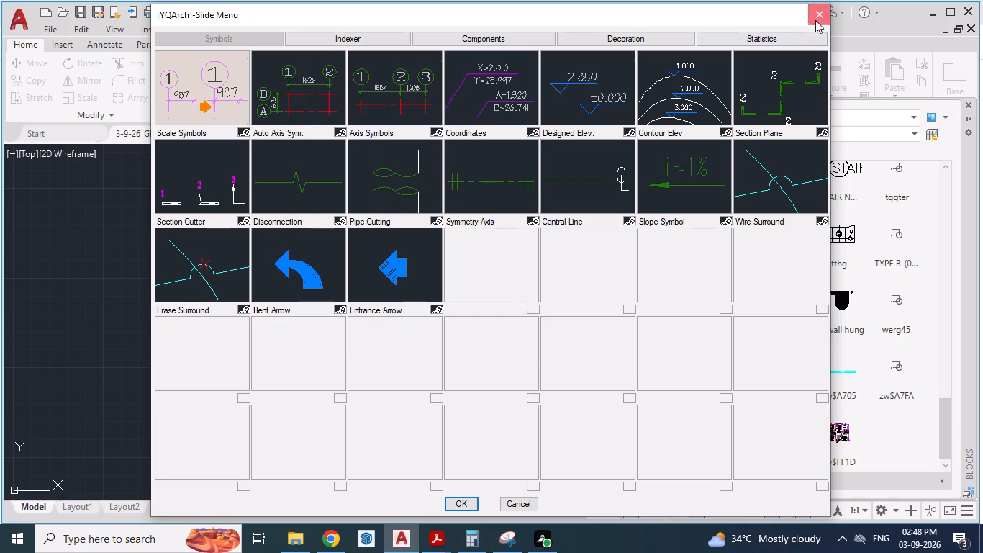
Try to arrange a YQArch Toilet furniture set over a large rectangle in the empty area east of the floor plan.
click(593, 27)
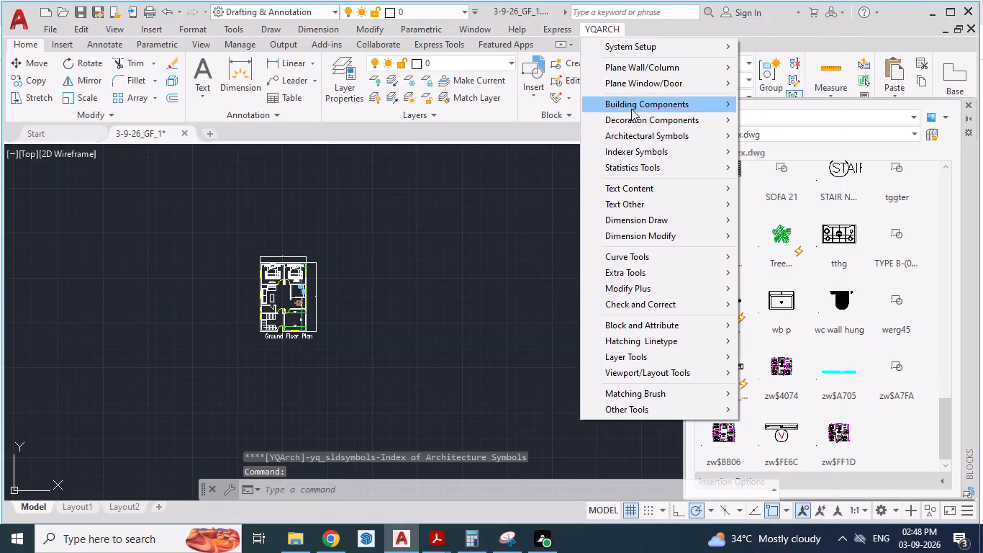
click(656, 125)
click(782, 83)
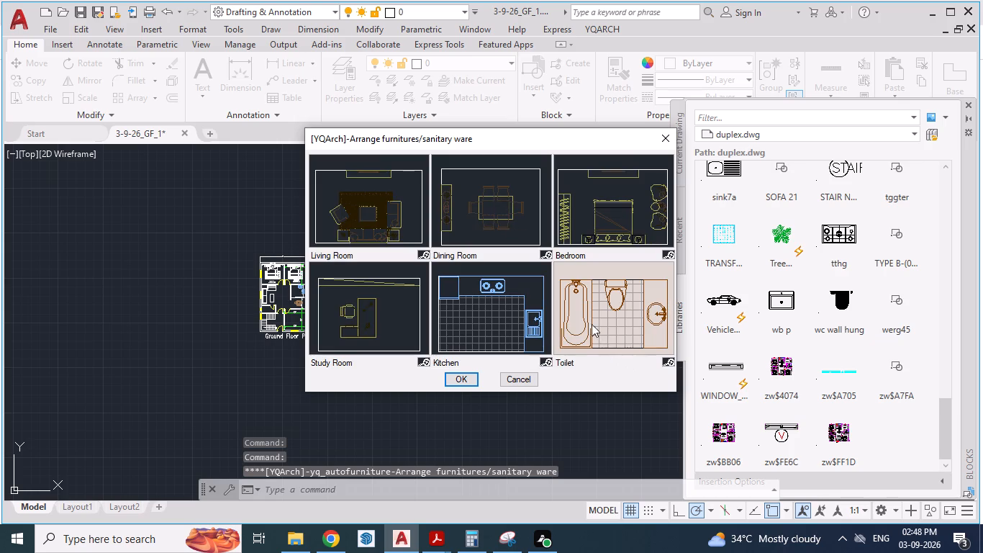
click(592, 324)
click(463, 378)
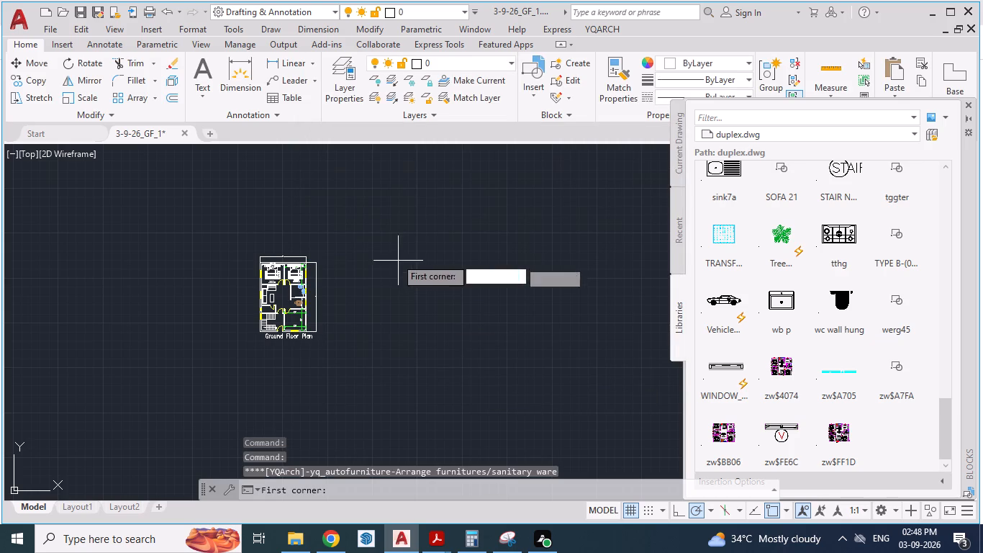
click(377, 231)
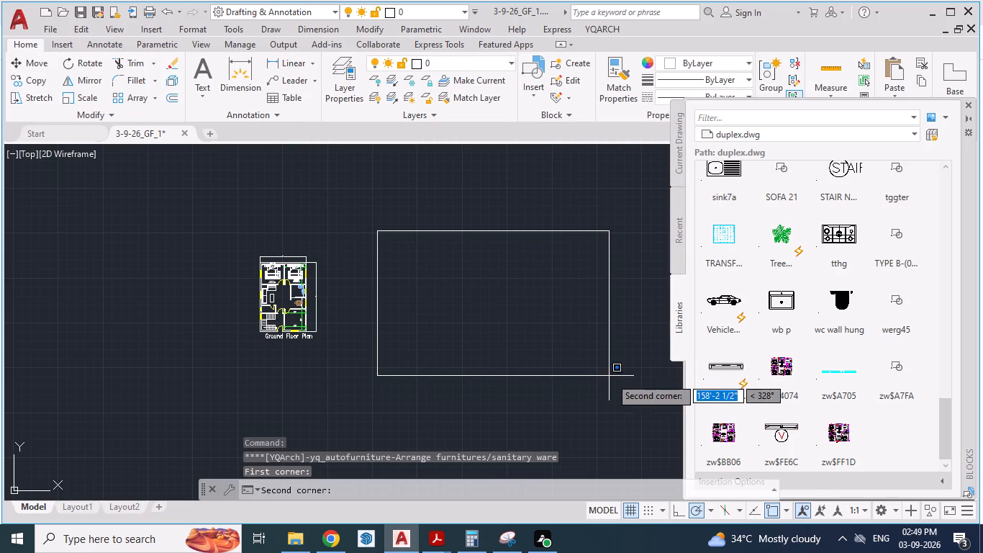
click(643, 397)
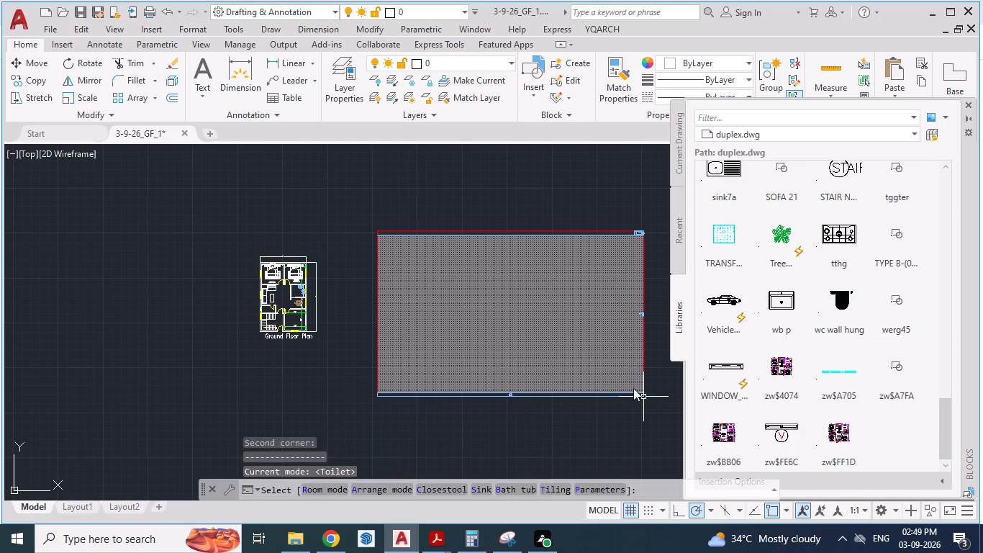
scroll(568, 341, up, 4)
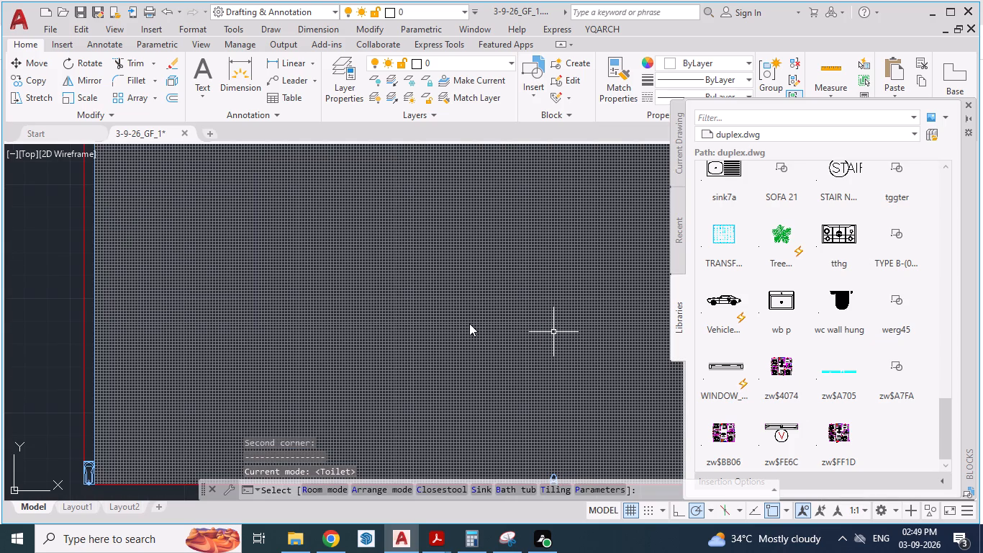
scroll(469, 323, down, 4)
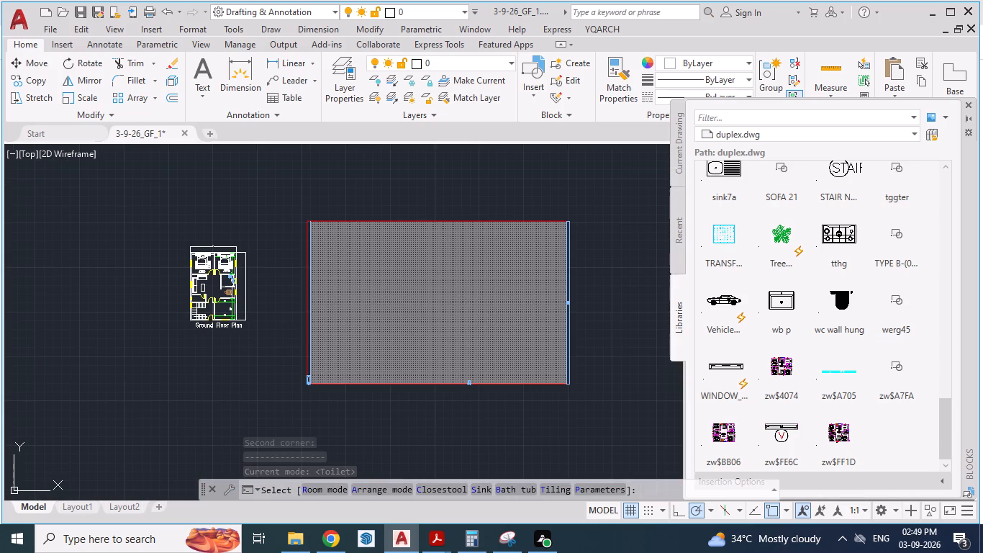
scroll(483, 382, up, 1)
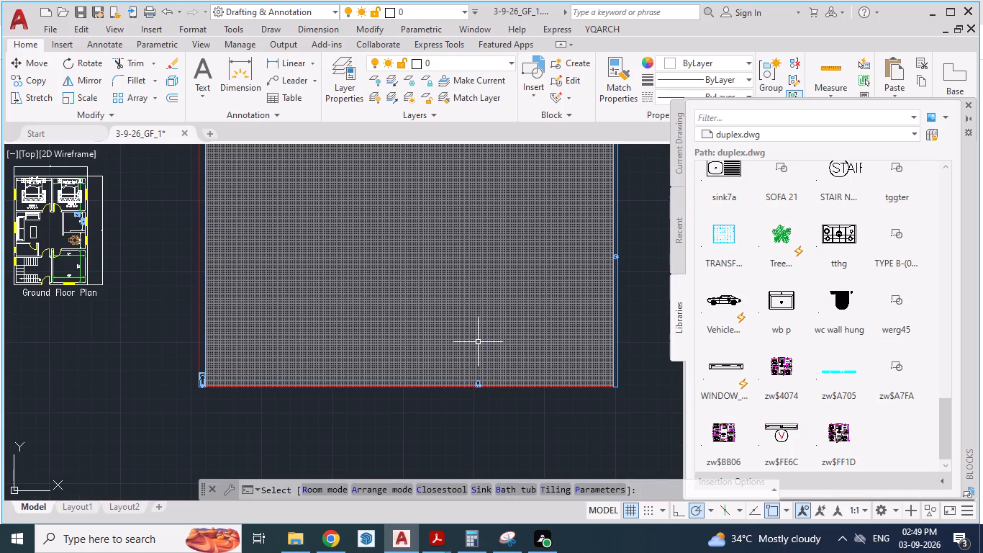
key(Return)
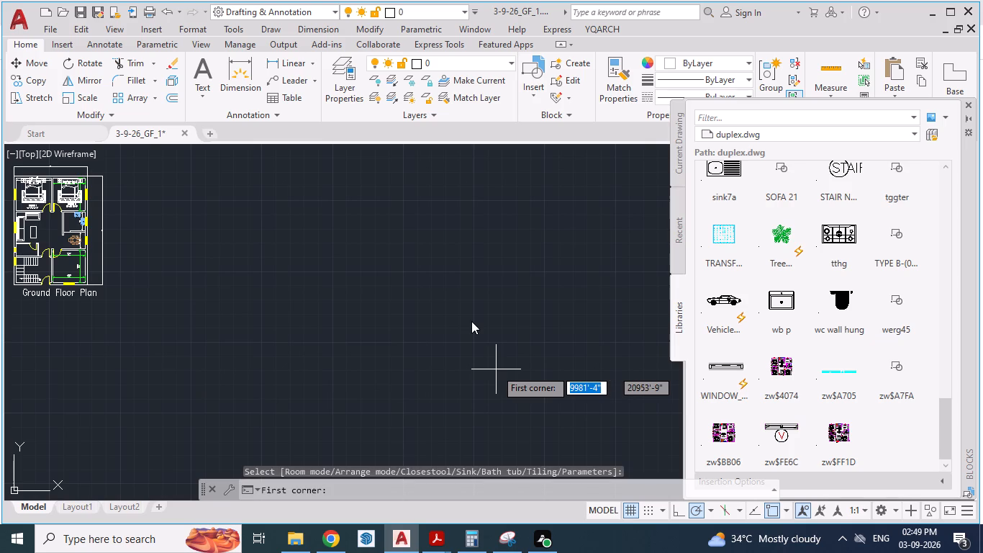
Arrange a YQArch Toilet set over a large rectangle in the empty area east of the floor plan.
click(261, 210)
click(578, 419)
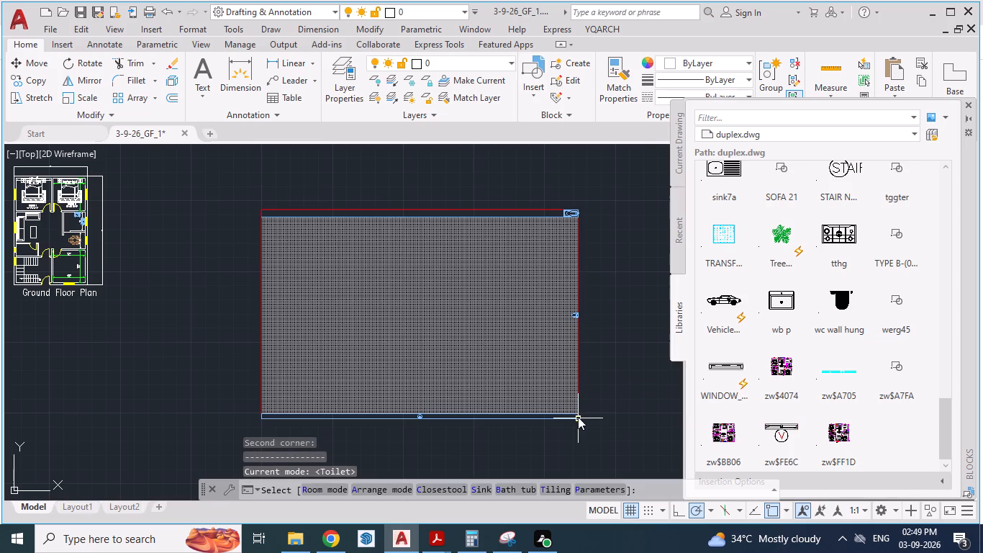
click(482, 488)
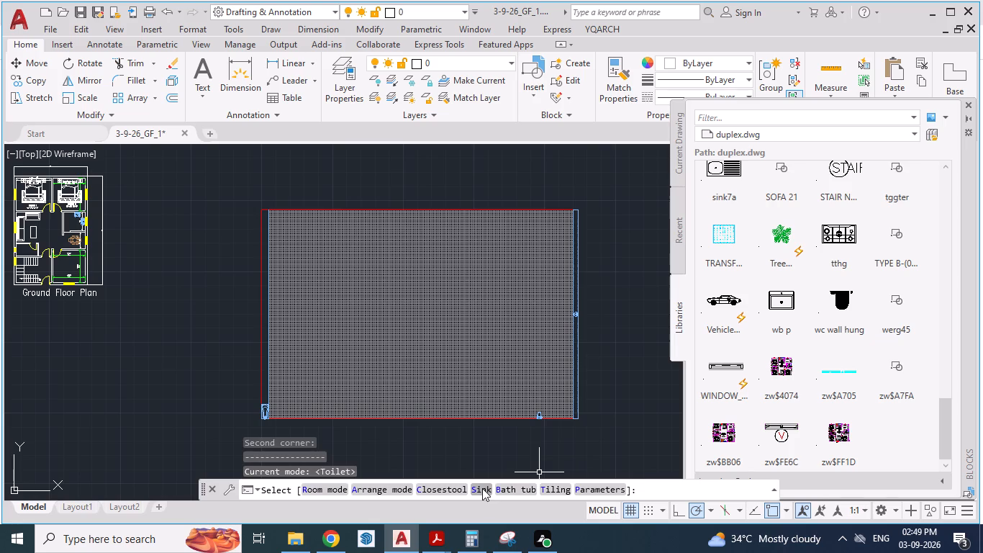
Arrange a second Toilet set over a tiny area, about 3 in diagonally, on the closestool at the tiled rectangle's south edge.
scroll(545, 423, up, 5)
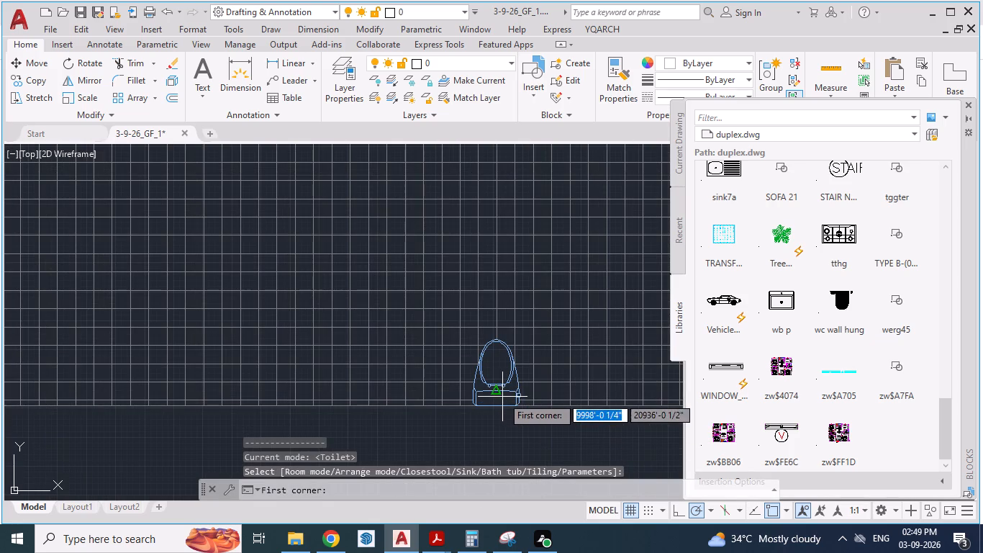
click(498, 392)
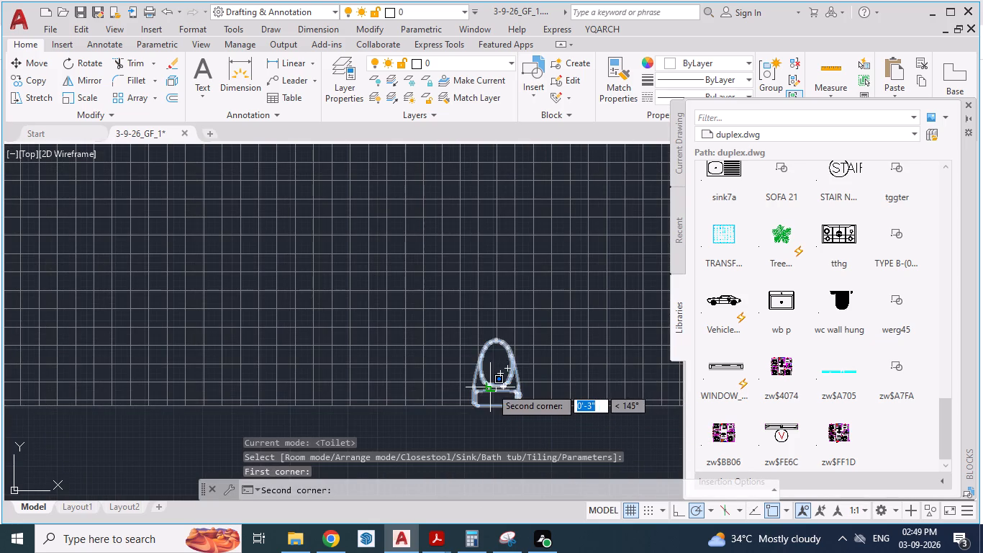
click(491, 387)
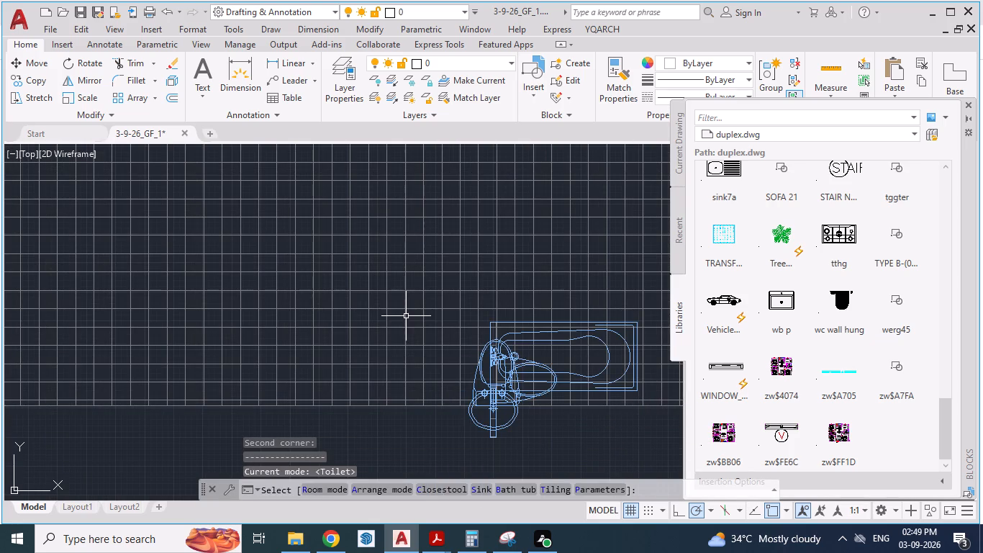
click(407, 238)
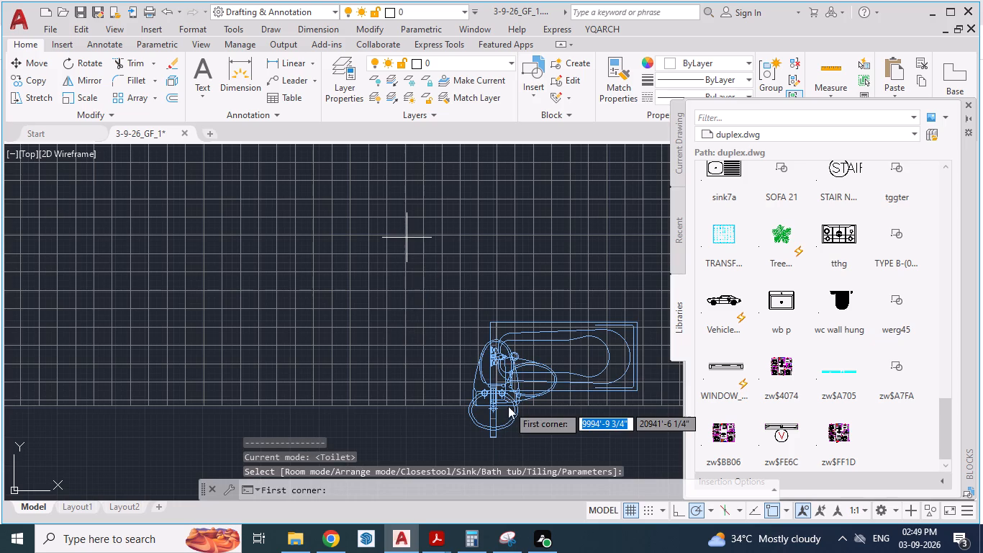
key(Escape)
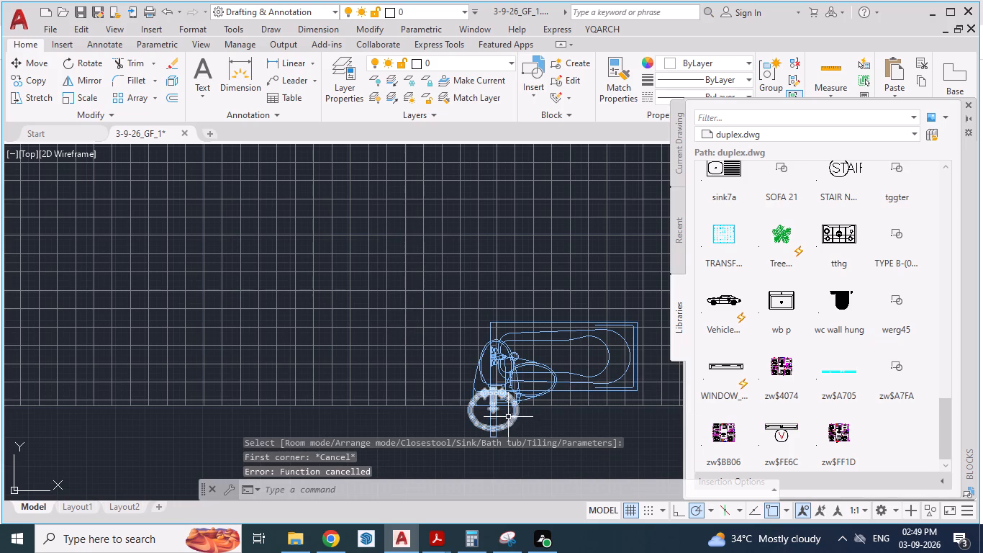
click(508, 417)
key(Escape)
key(Escape)
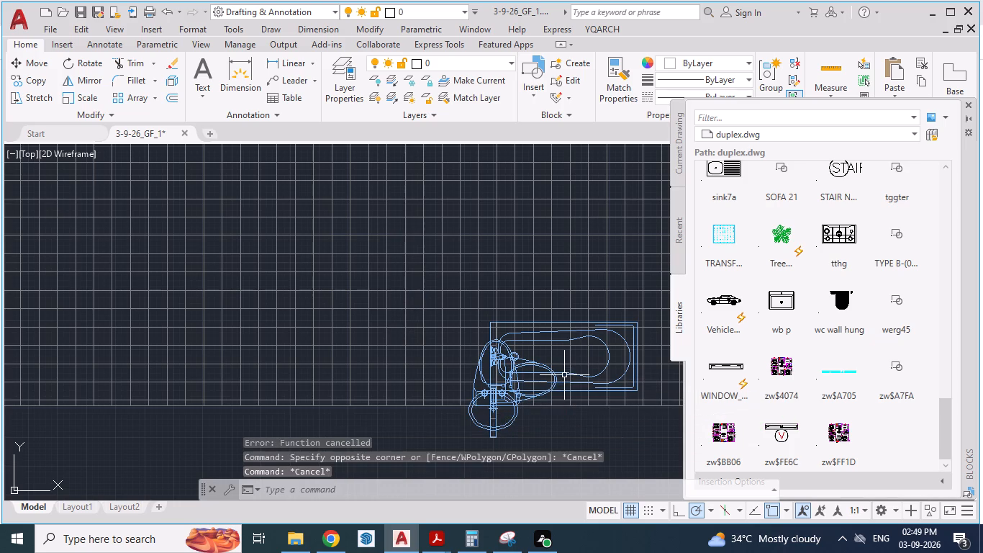
Erase the bathtub from the small overlapping Toilet set.
click(551, 369)
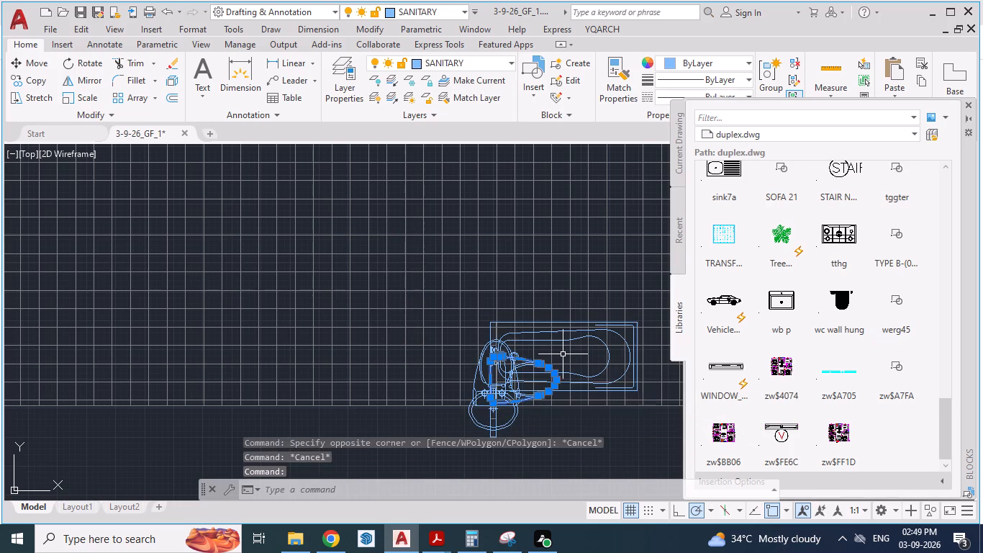
key(Escape)
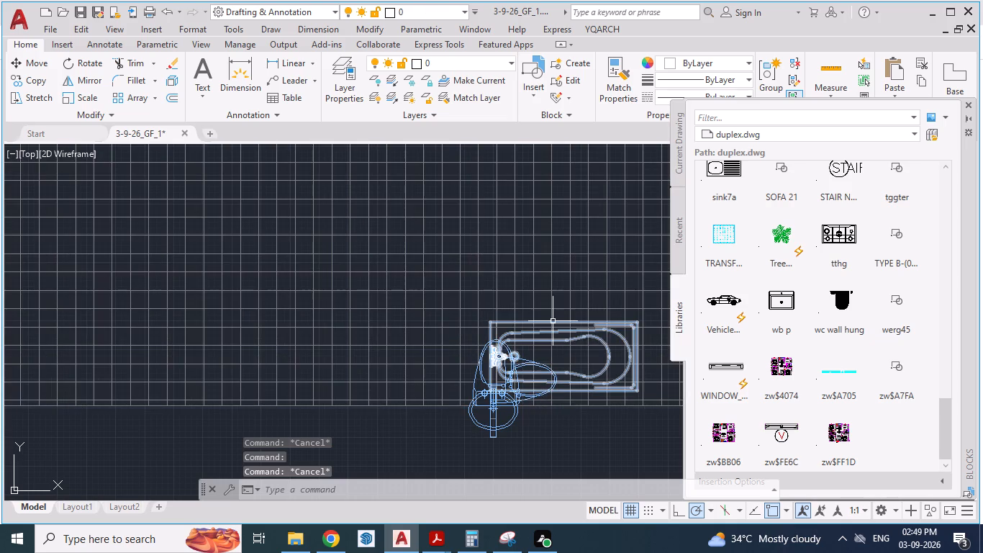
click(552, 321)
key(Delete)
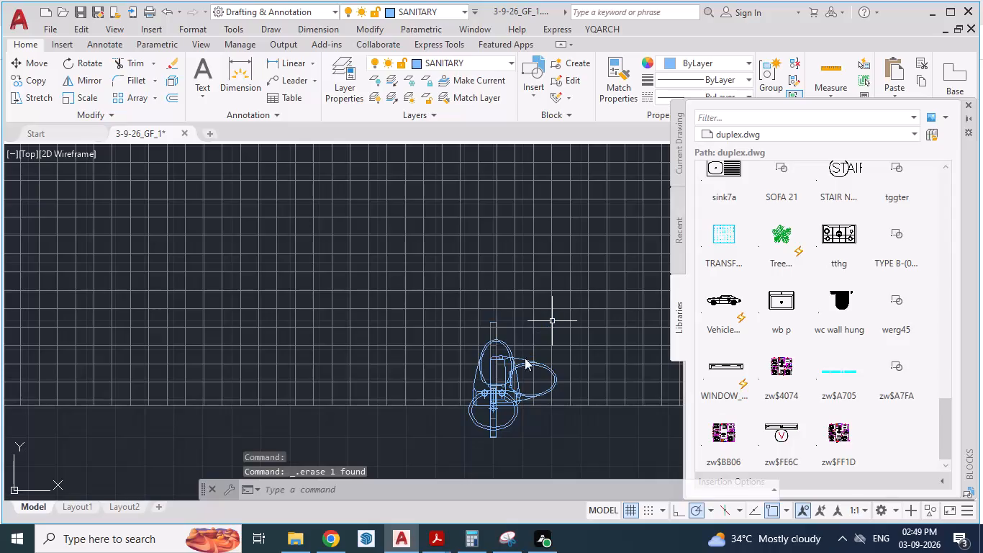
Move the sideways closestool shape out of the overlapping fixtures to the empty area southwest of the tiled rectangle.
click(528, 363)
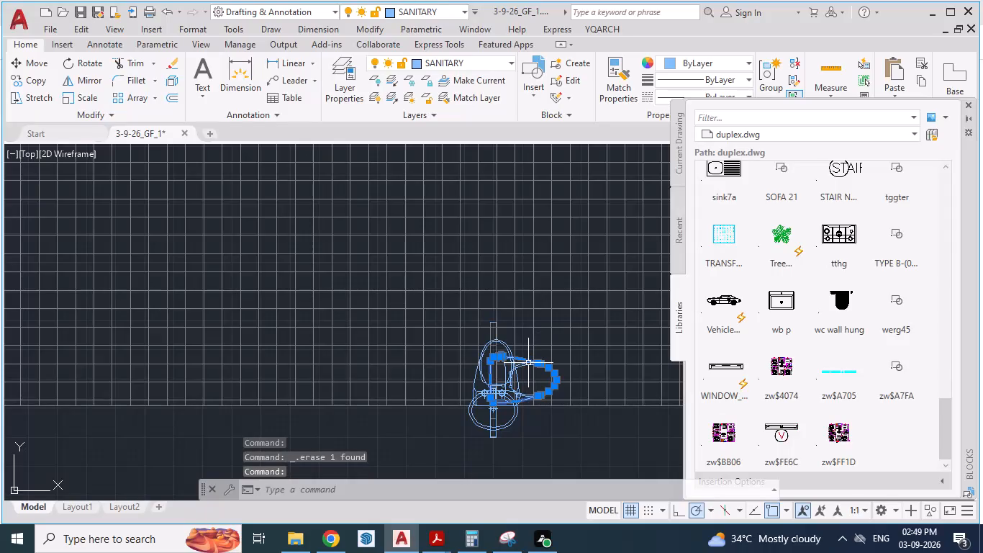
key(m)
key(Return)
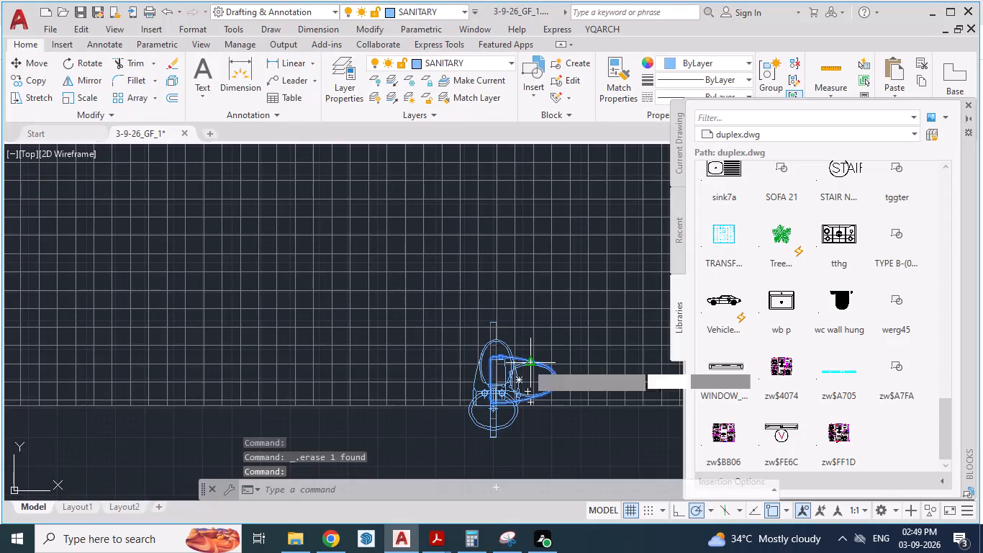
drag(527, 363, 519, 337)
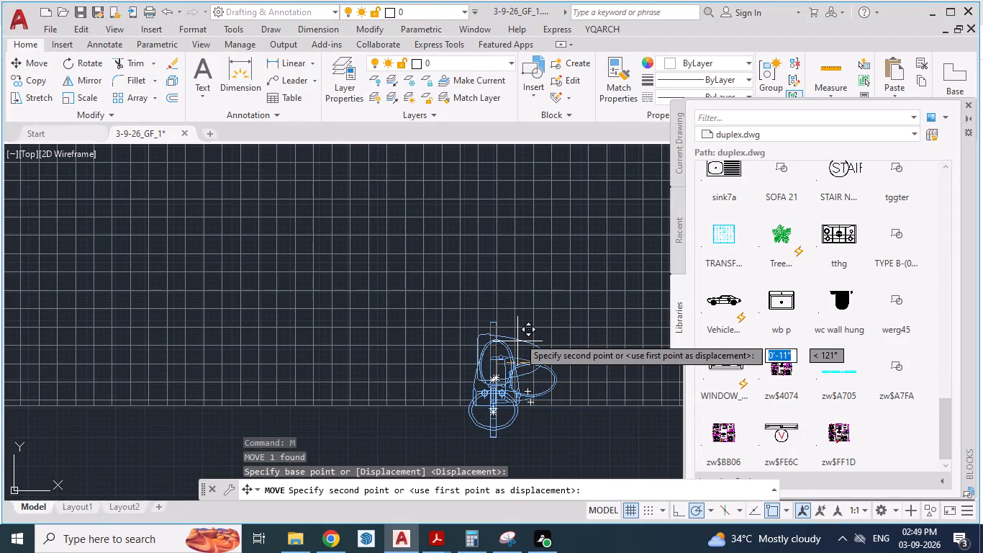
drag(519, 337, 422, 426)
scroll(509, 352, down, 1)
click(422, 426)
Erase the closestool shape lying southwest of the tiled rectangle.
click(496, 410)
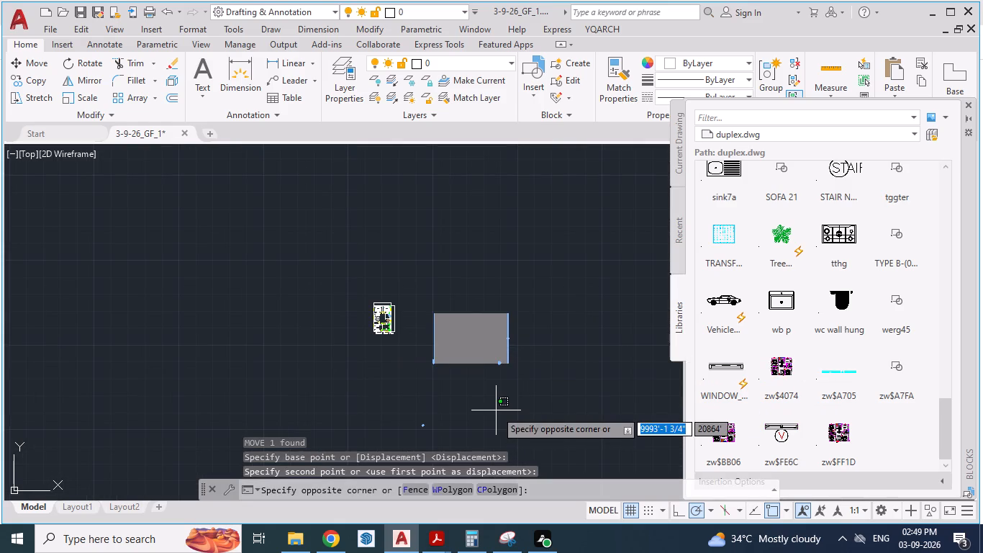
scroll(419, 428, up, 6)
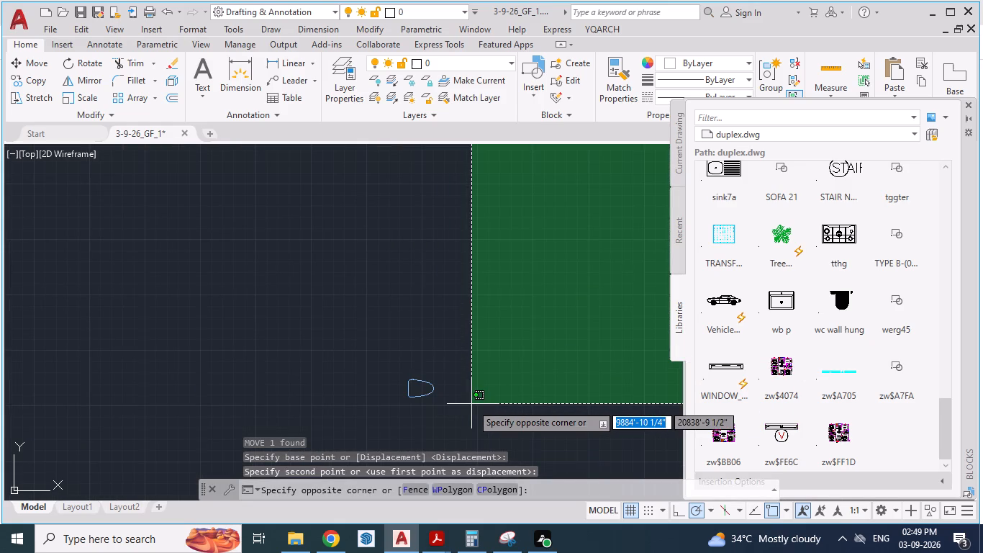
key(Escape)
key(Escape)
click(445, 379)
click(379, 409)
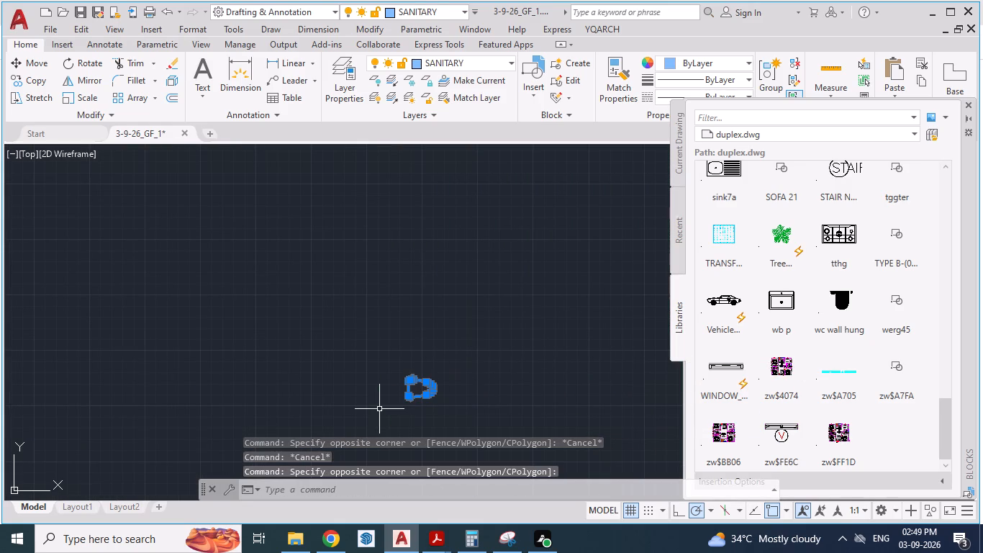
key(Delete)
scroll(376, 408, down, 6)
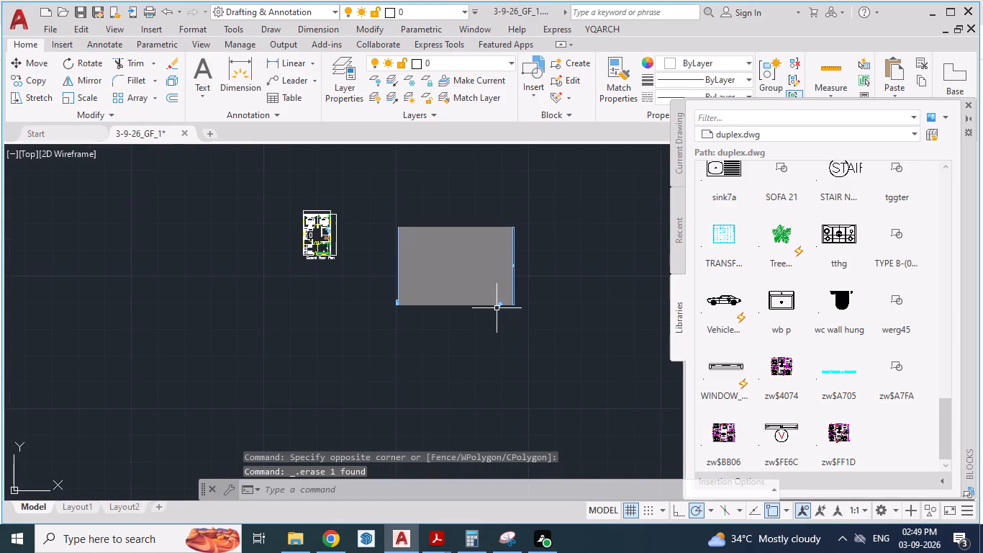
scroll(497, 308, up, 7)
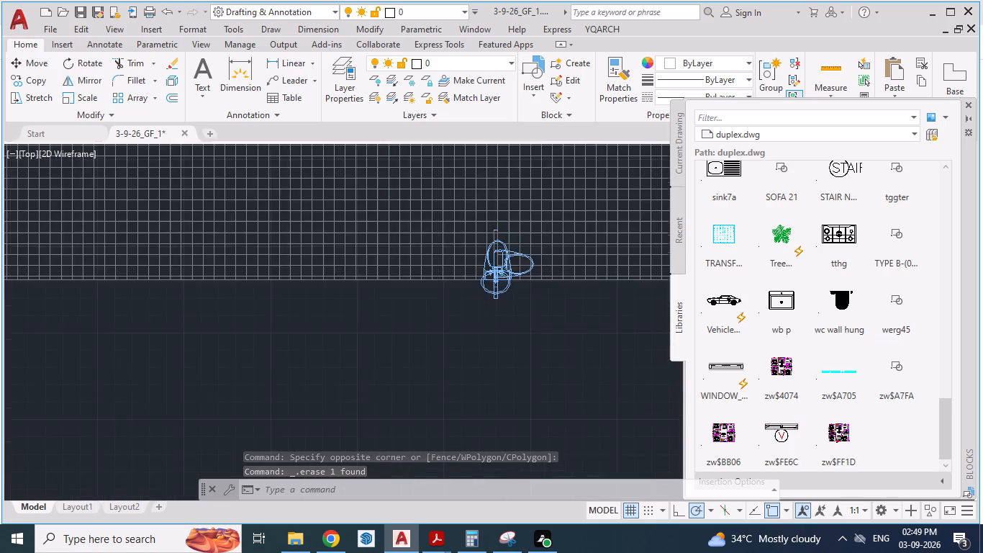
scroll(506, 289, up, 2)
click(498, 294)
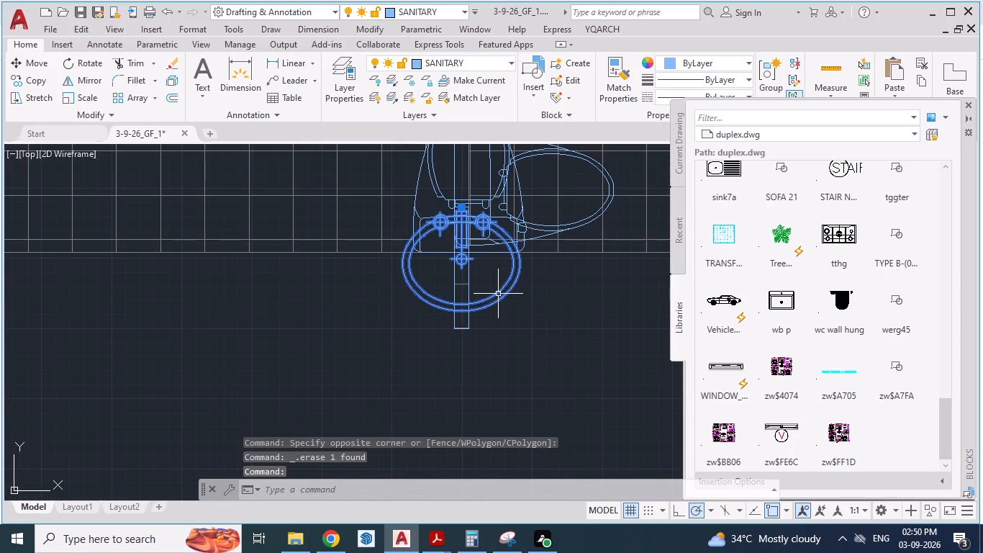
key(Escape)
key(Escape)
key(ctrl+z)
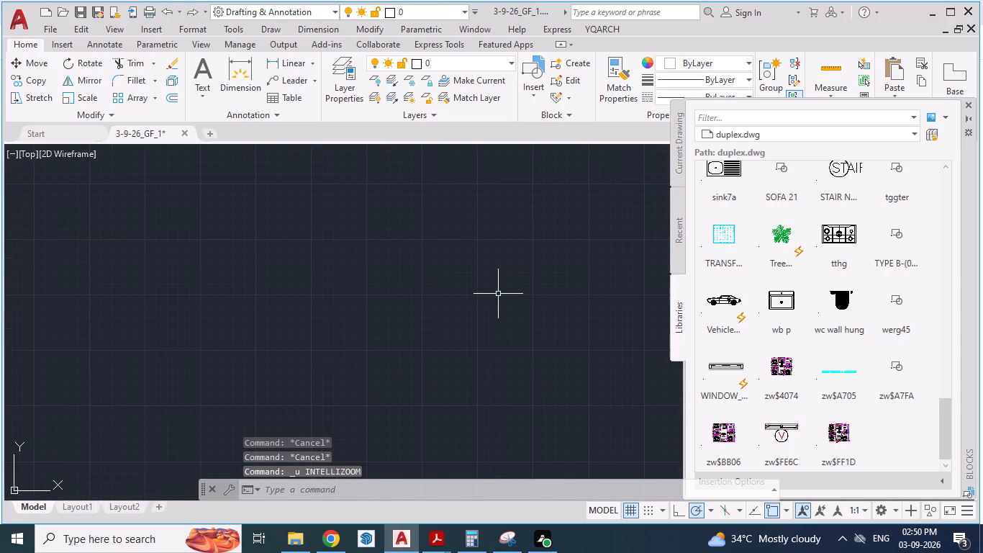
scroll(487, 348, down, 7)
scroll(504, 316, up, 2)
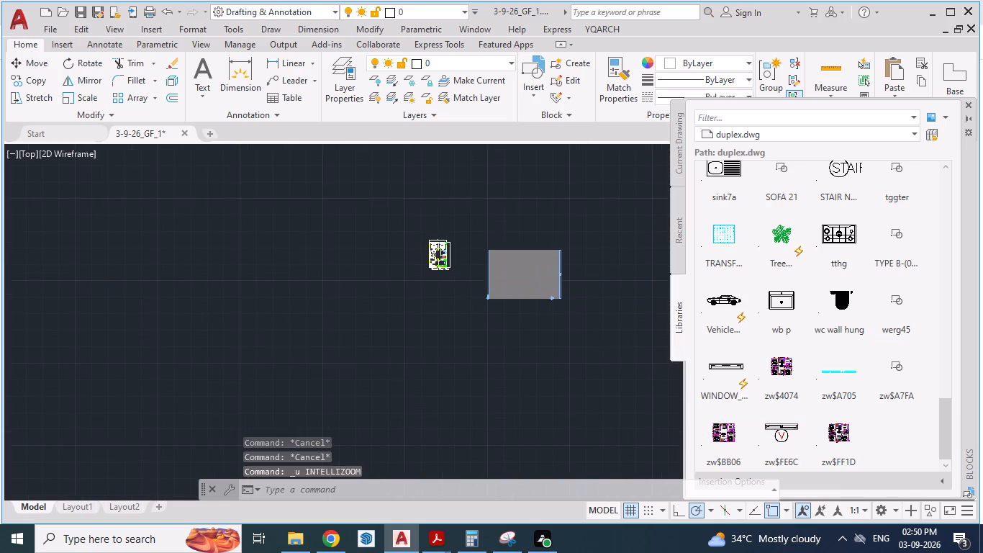
Undo the closestool's erase and move, the bathtub erase and the Toilet set arrangement, clearing the trial fixtures outside the plan.
scroll(578, 286, up, 6)
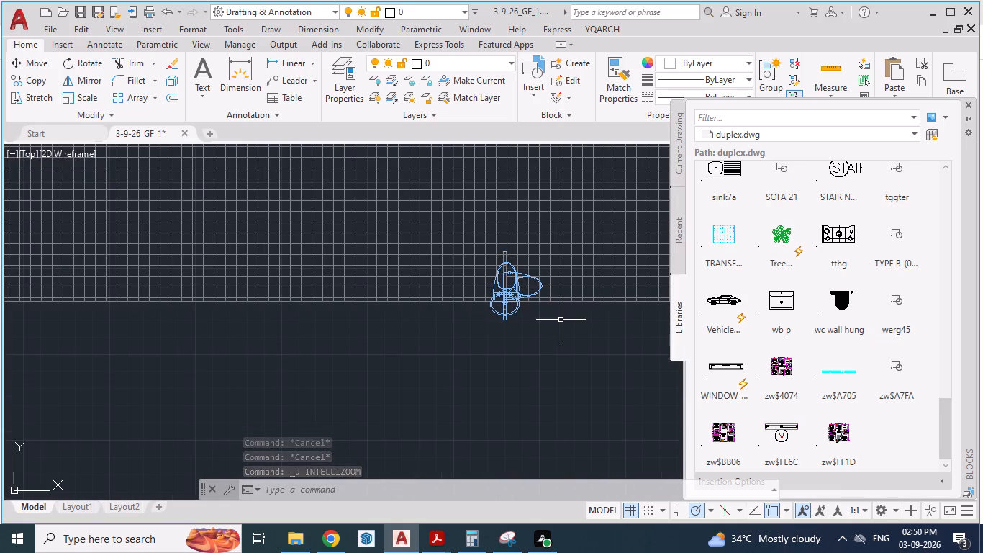
key(ctrl+z)
key(ctrl+z)
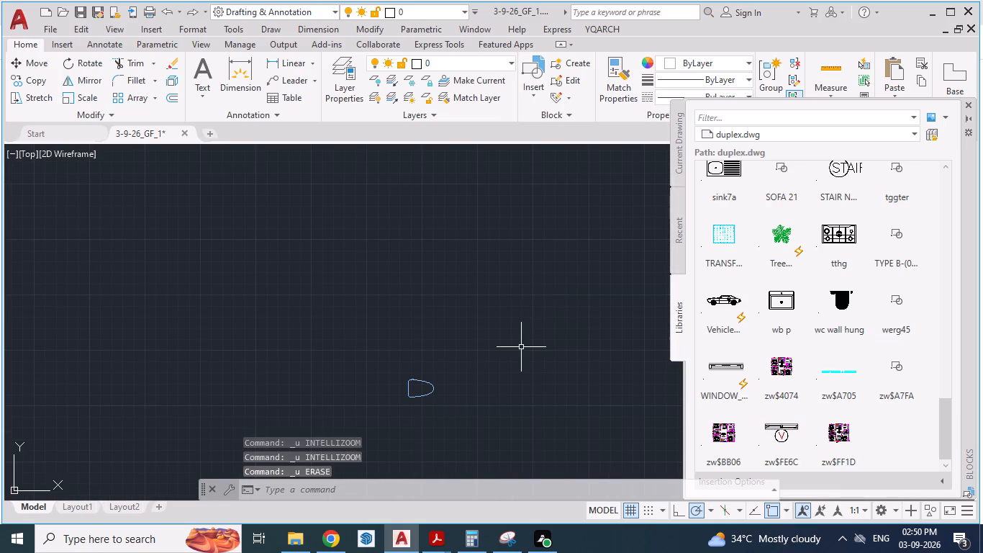
key(ctrl+z)
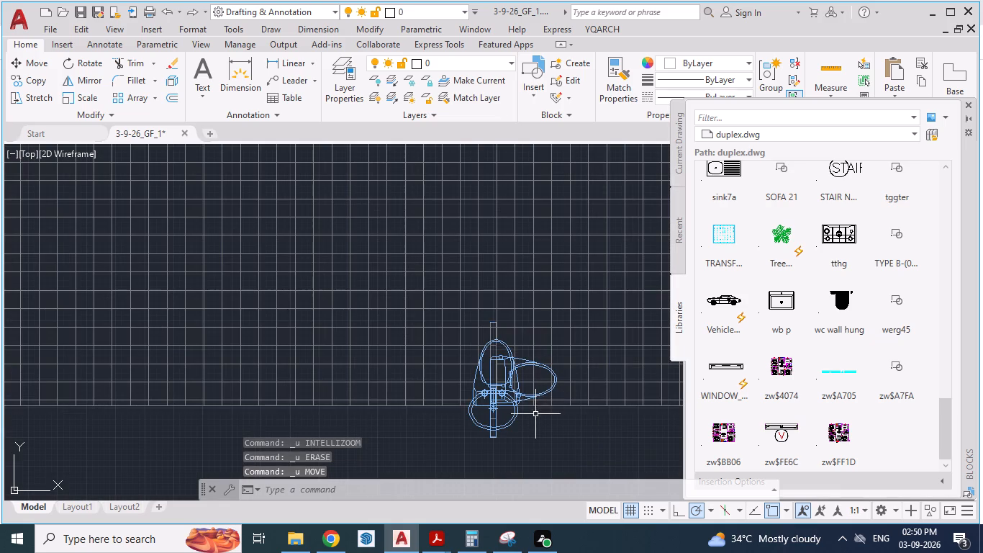
key(ctrl+z)
key(ctrl+z)
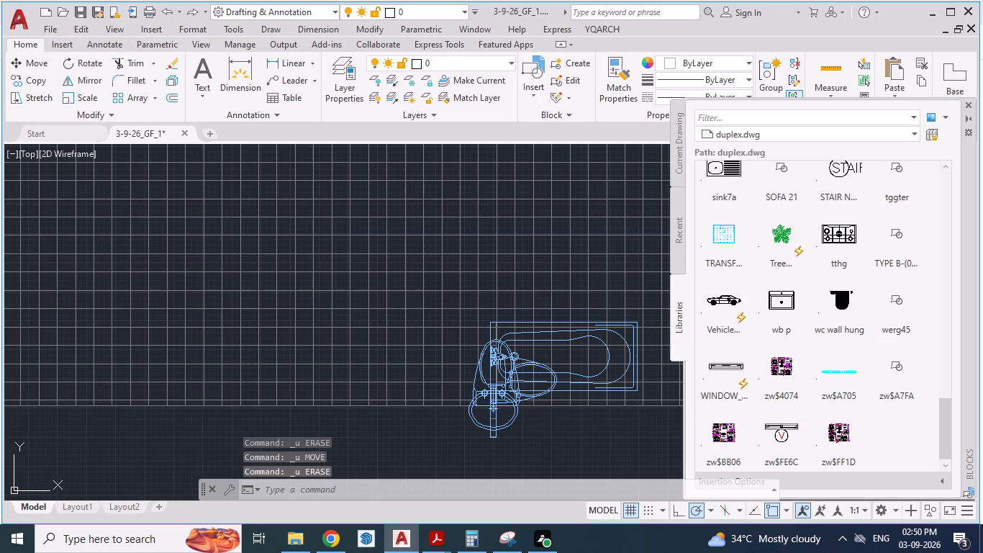
key(ctrl+z)
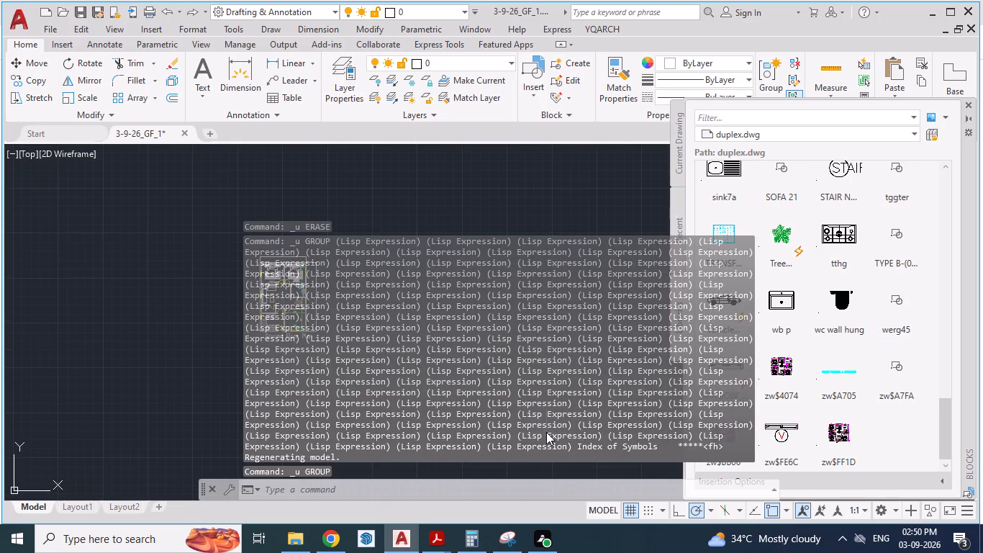
key(Escape)
key(Escape)
key(Escape)
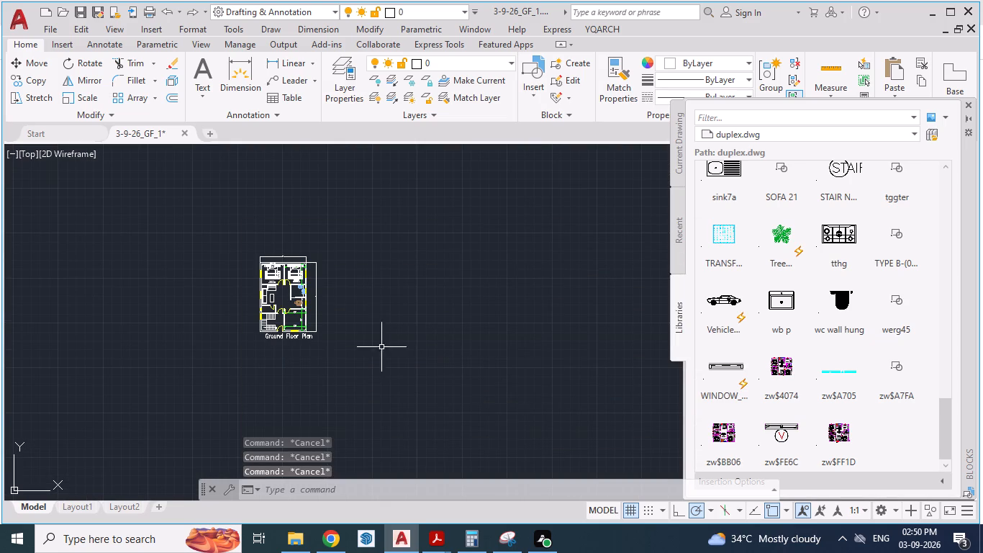
Start YQArch's Arrange Furniture command and choose the Toilet set.
scroll(318, 311, up, 2)
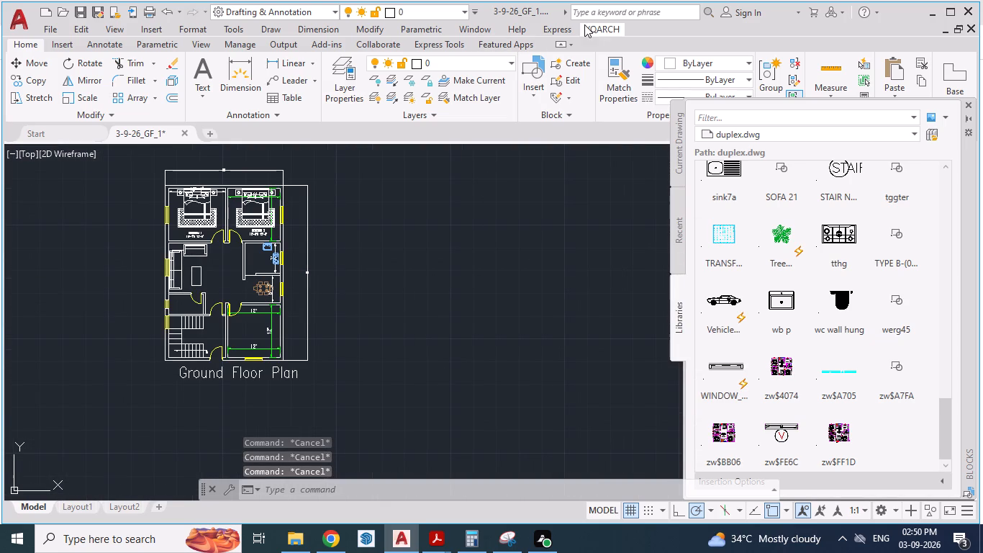
click(599, 29)
click(628, 122)
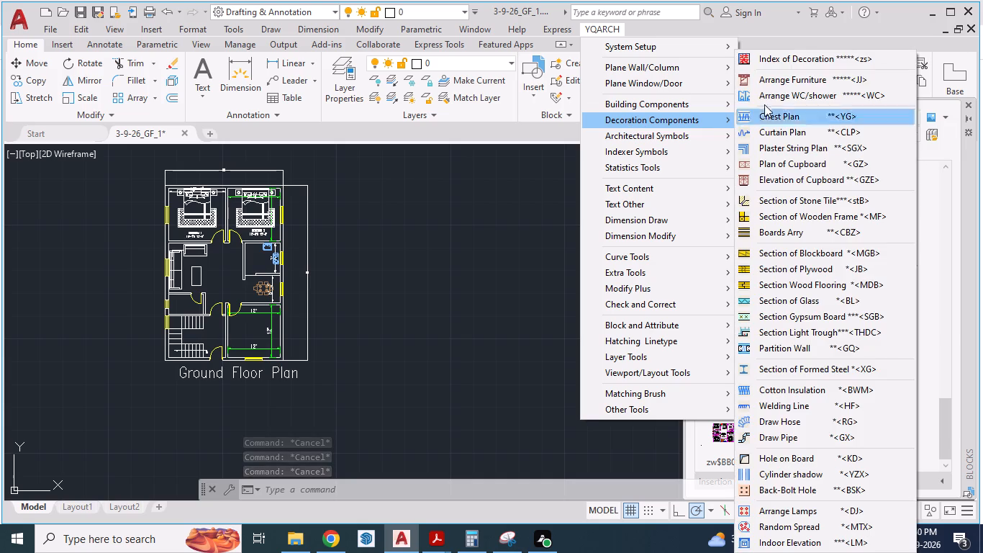
click(782, 84)
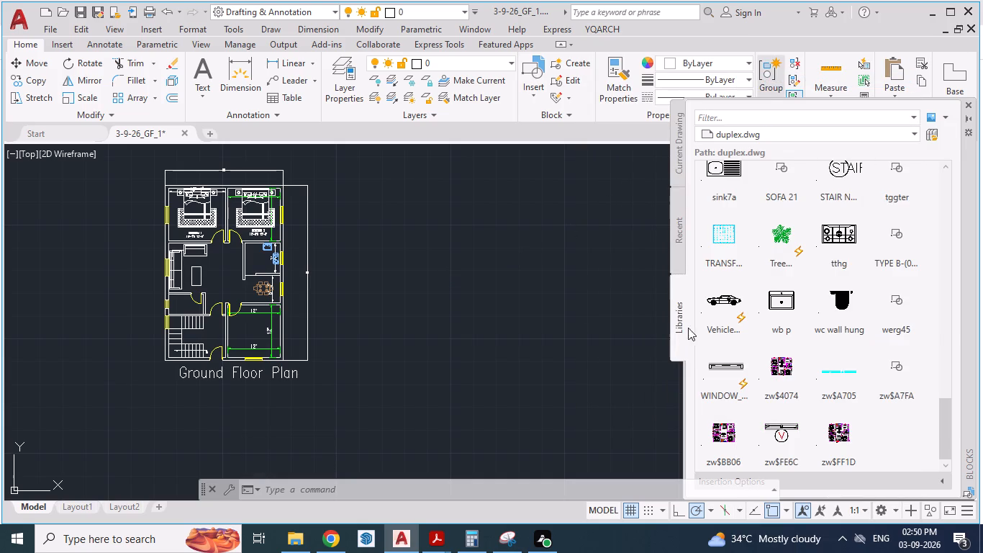
scroll(774, 326, down, 6)
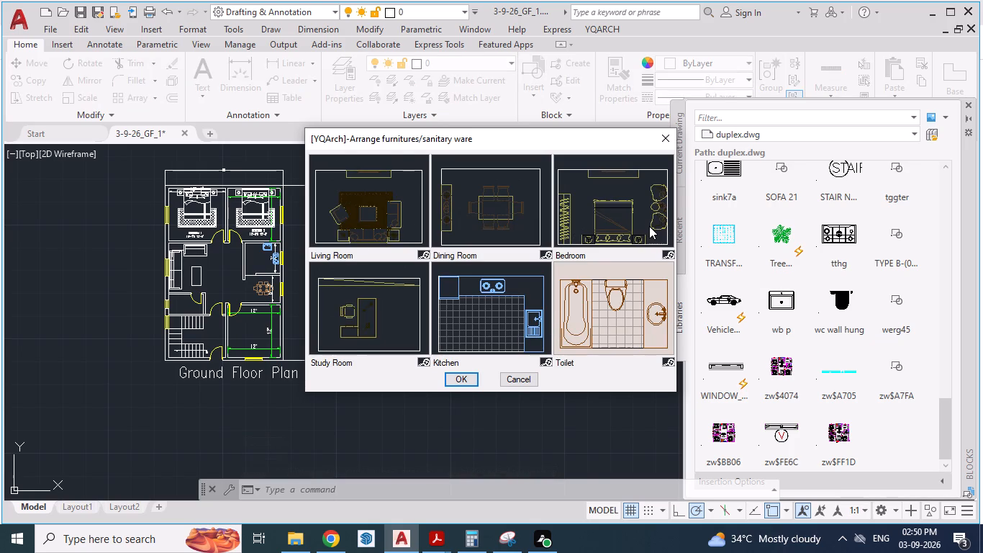
click(586, 320)
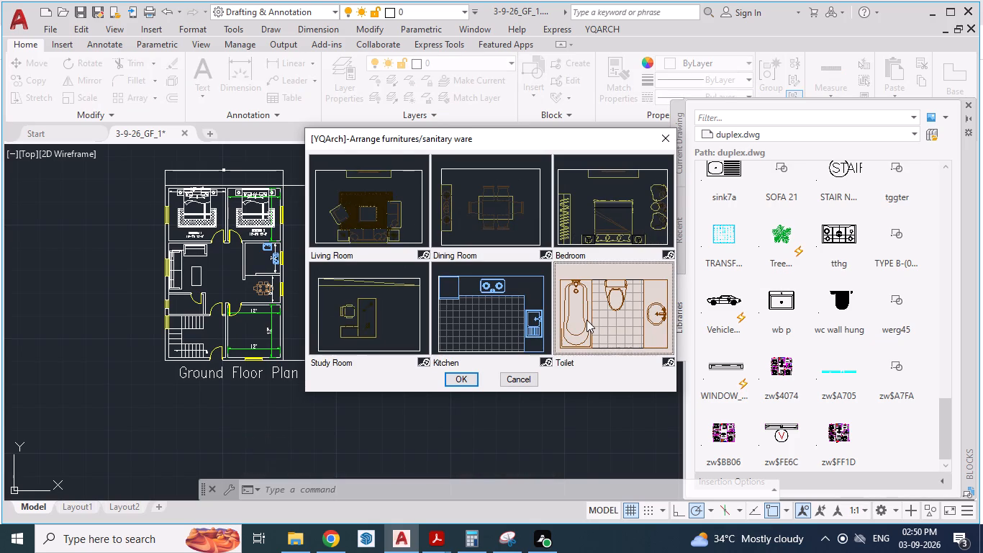
Examine the enlarged Toilet and Kitchen set previews, comparing the Toilet slide on dark and light backgrounds.
click(671, 360)
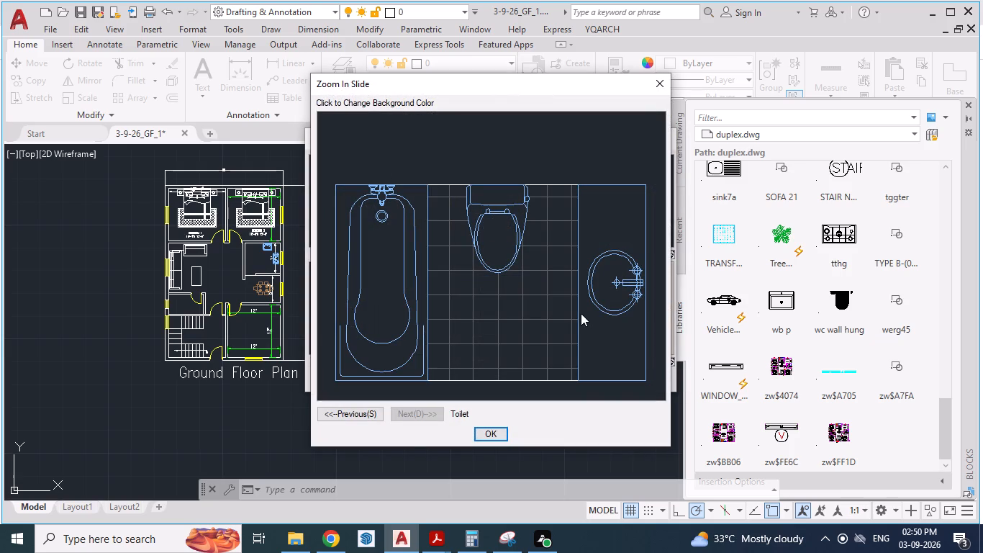
click(358, 415)
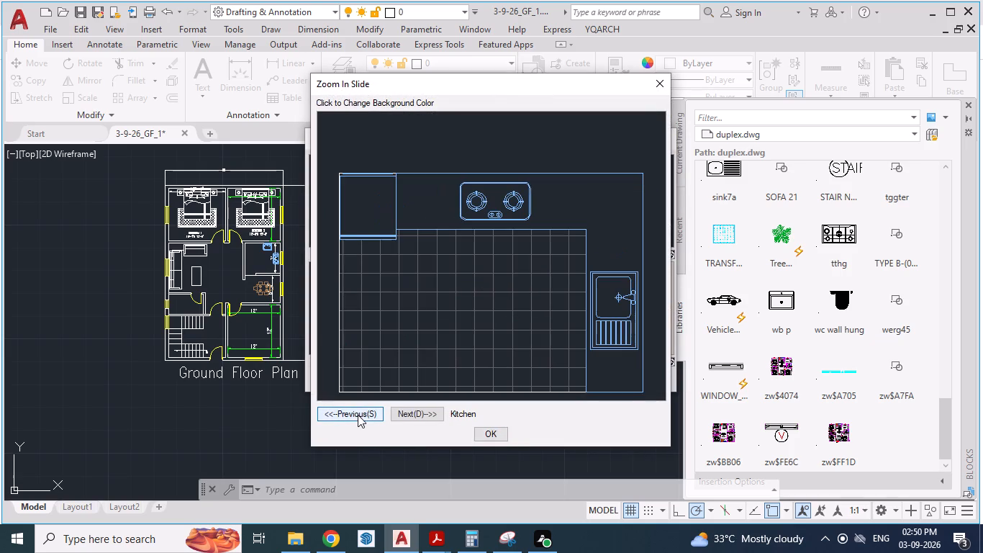
click(415, 418)
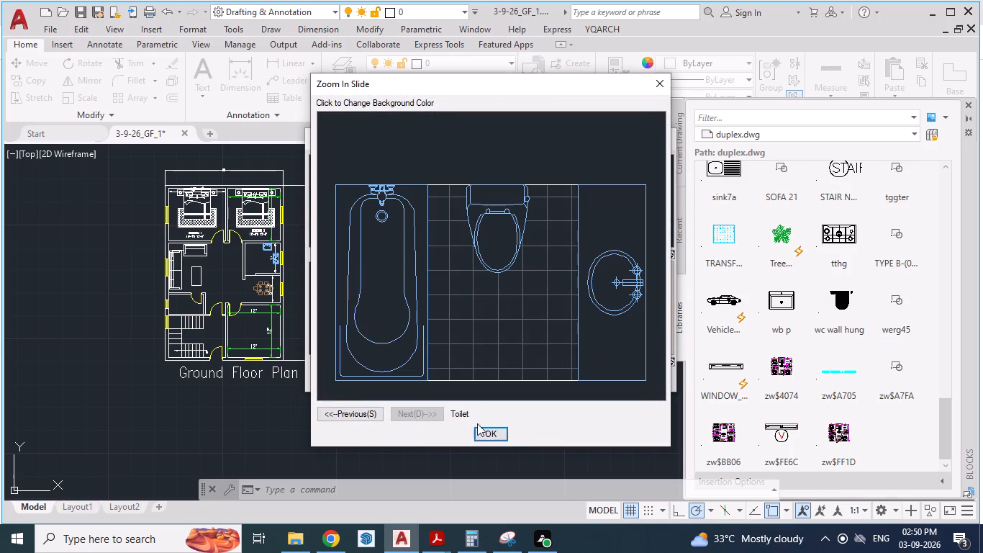
click(478, 226)
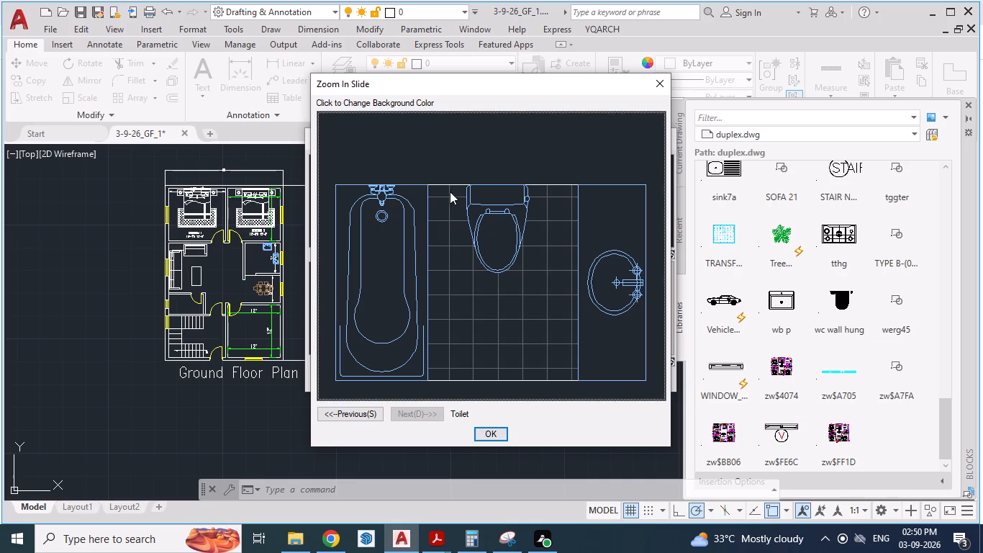
click(458, 156)
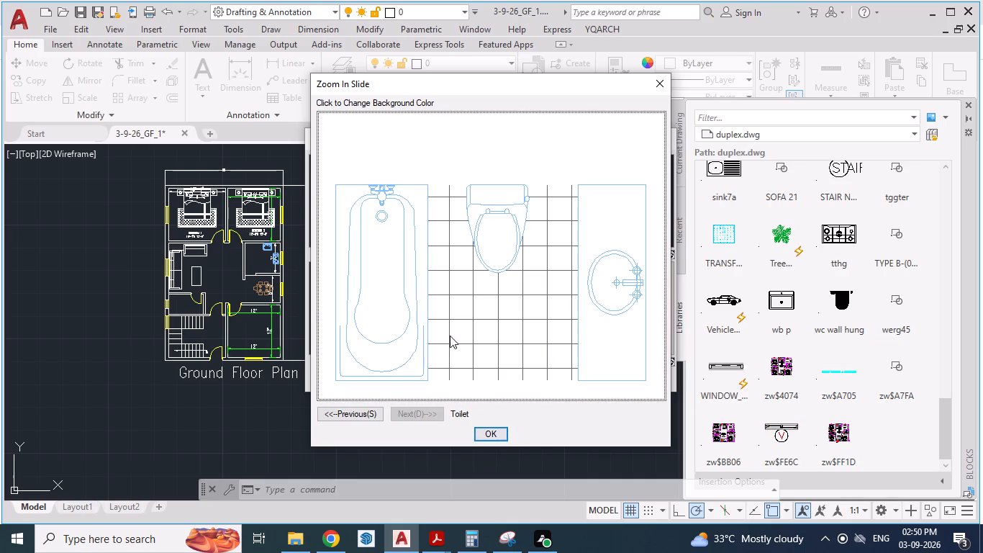
click(431, 141)
click(431, 157)
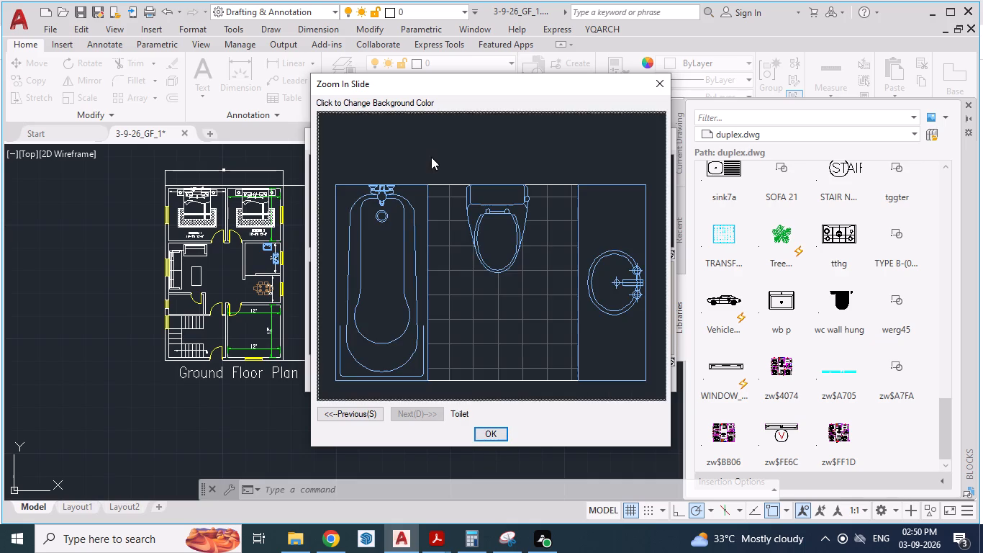
click(431, 157)
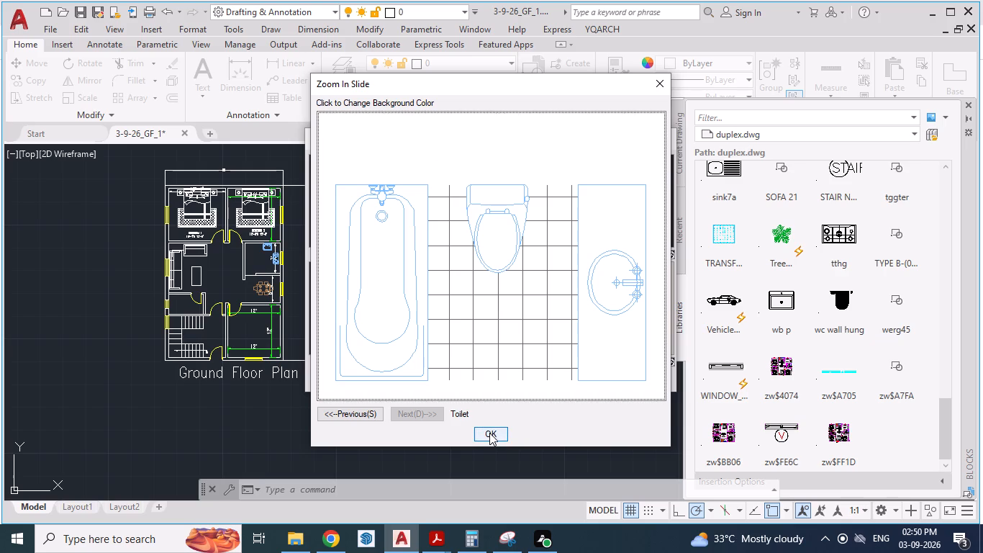
click(489, 433)
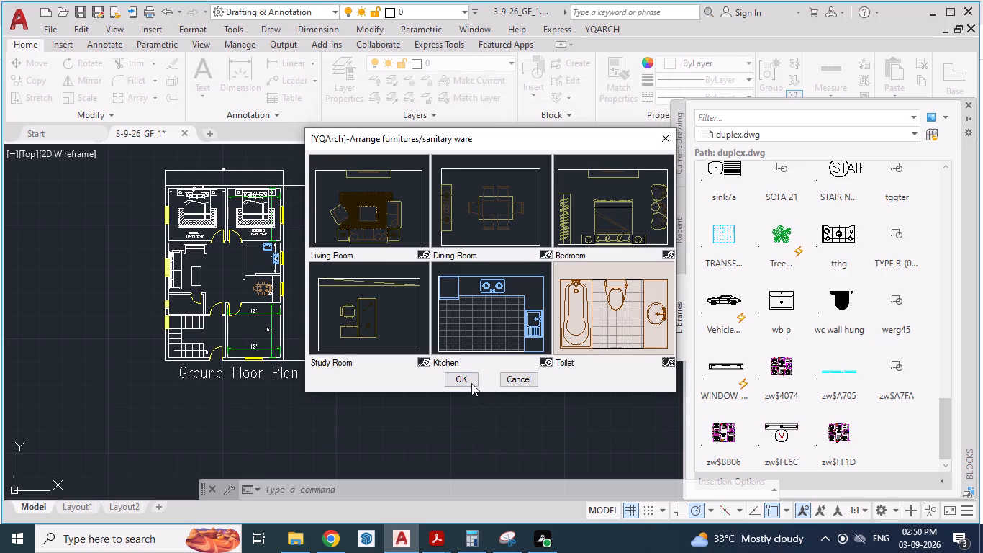
Arrange the Toilet set over a rectangular area in the empty space east of the plan, with the closestool on its south side.
click(469, 379)
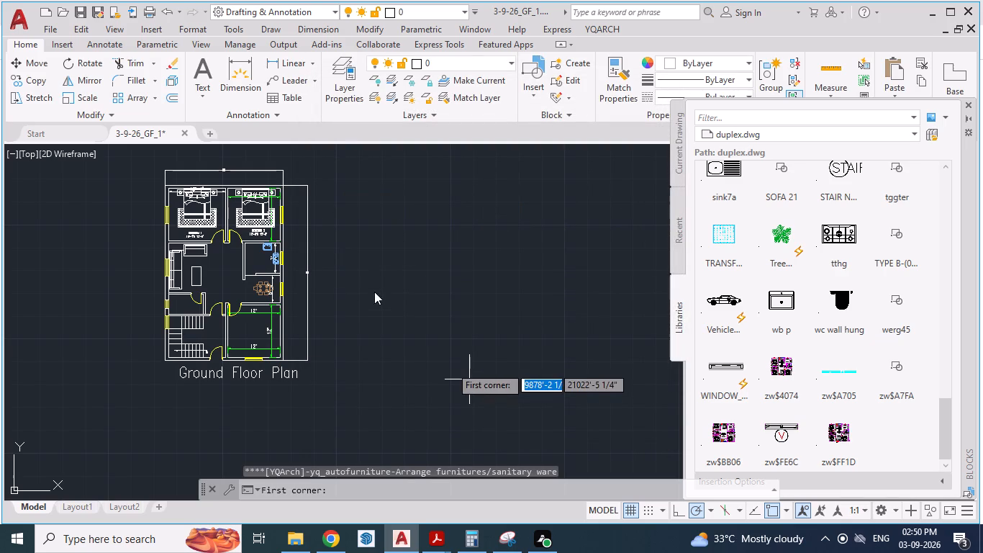
click(381, 255)
click(442, 315)
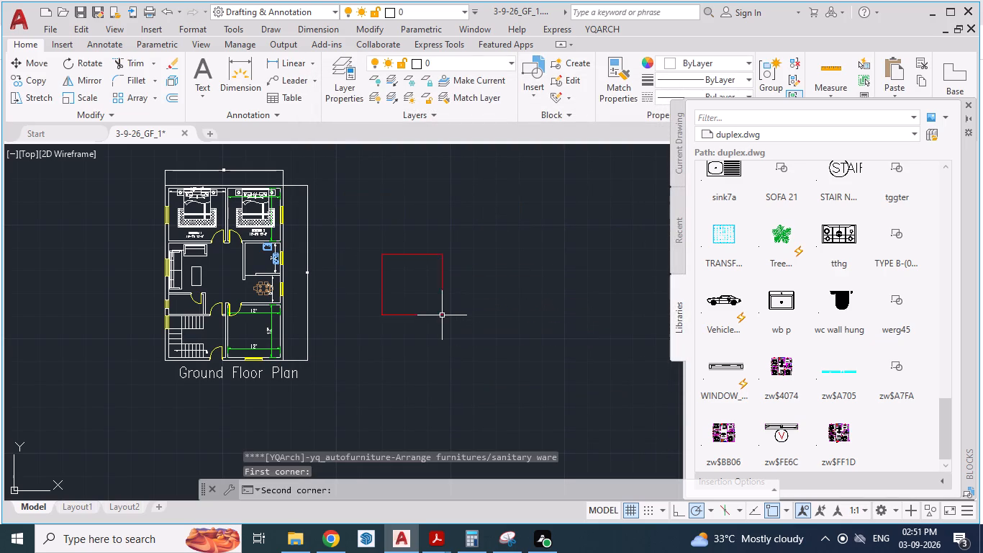
scroll(429, 265, up, 1)
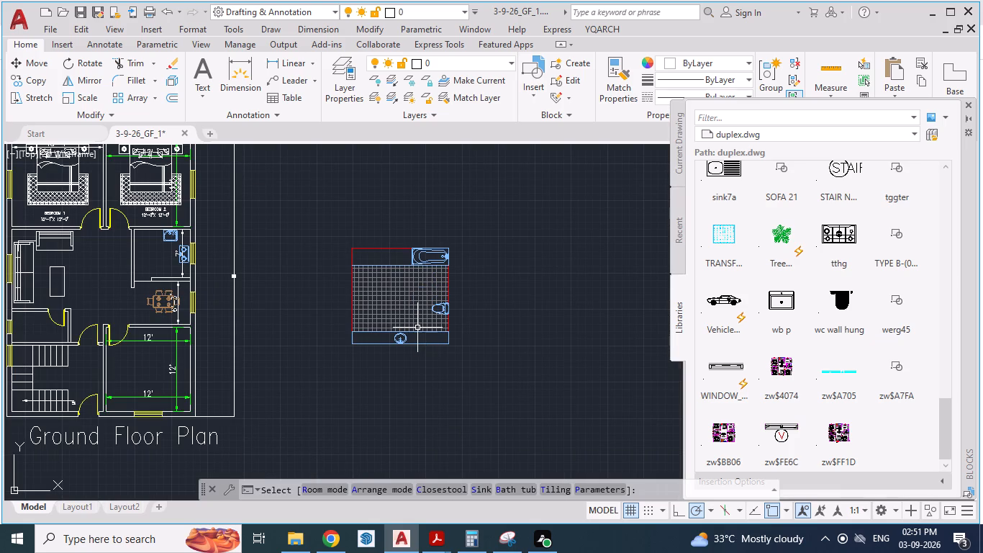
click(445, 393)
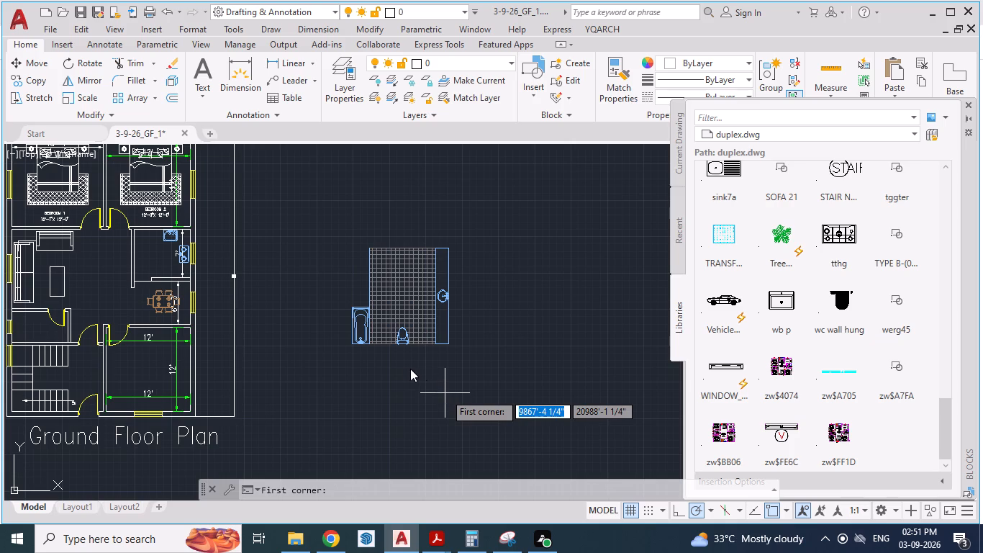
scroll(409, 369, up, 1)
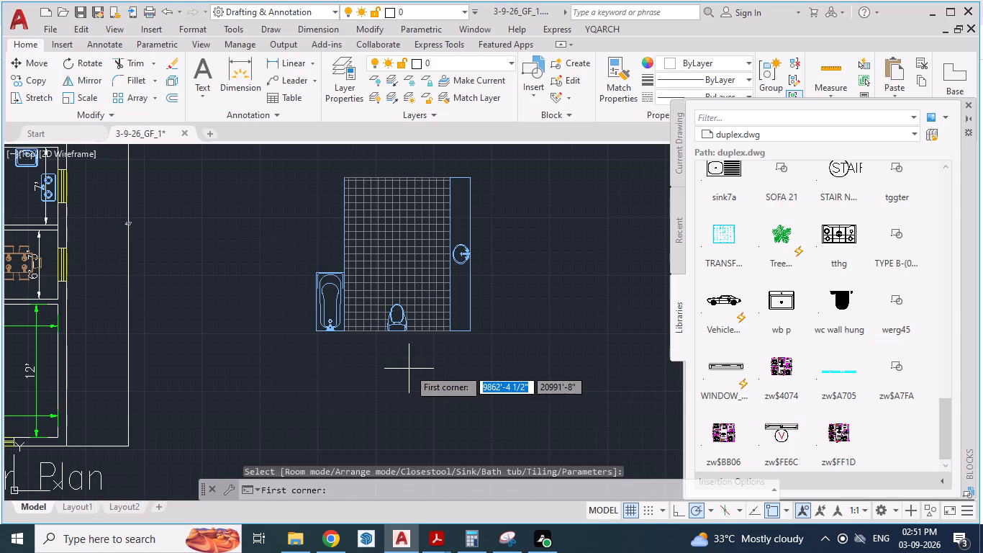
scroll(405, 328, up, 2)
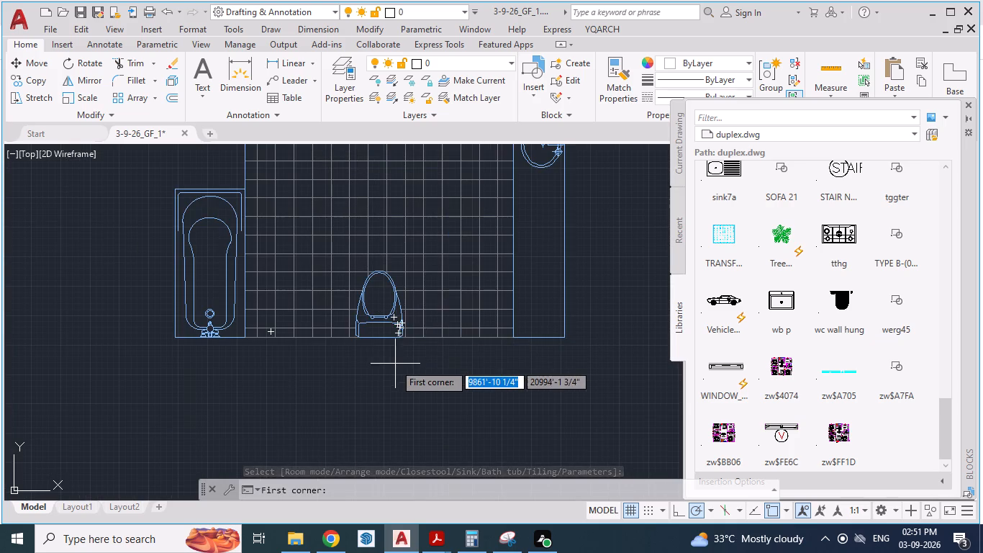
key(Escape)
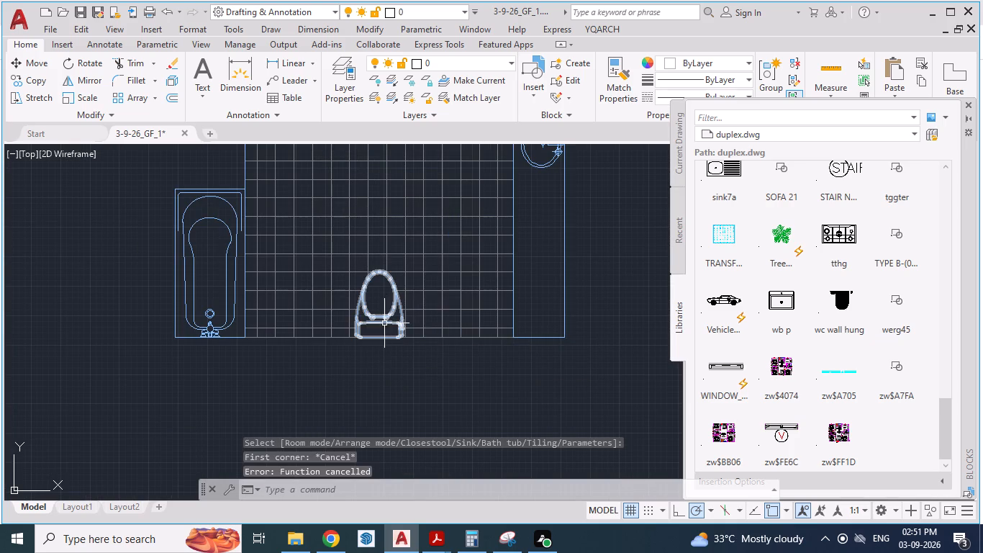
scroll(384, 323, up, 1)
click(416, 222)
key(Escape)
key(Escape)
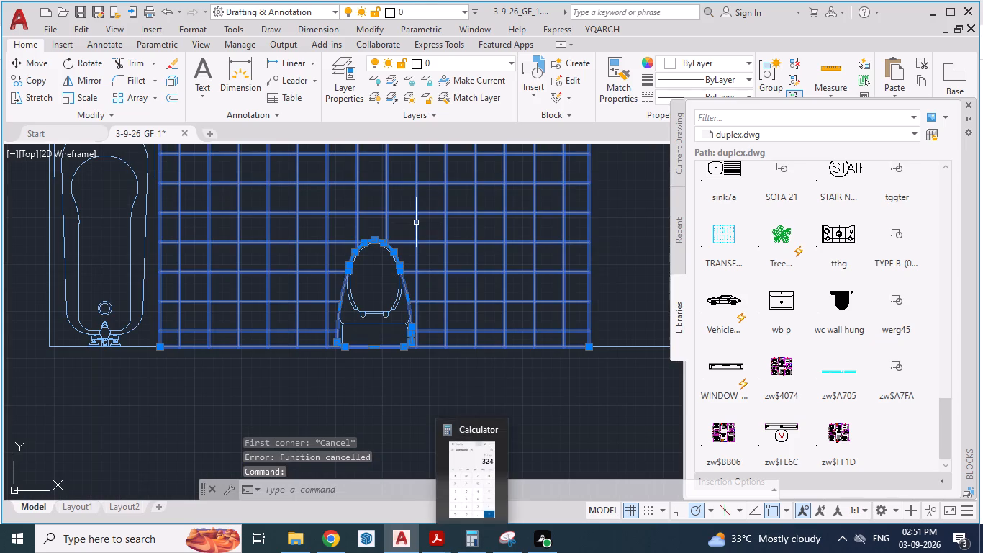
Erase the tiling hatch from the newly arranged Toilet set.
click(276, 332)
key(Delete)
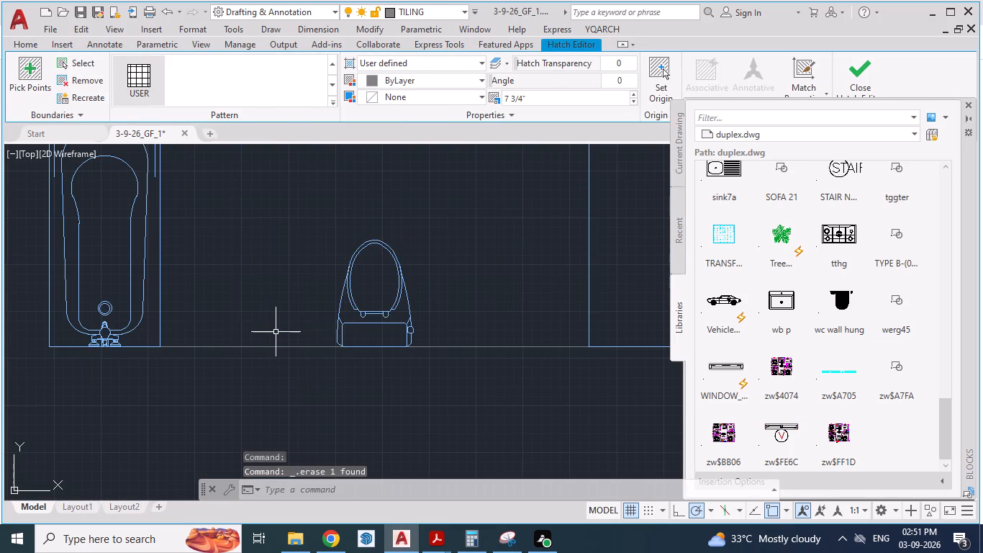
Copy only the closestool from the arranged Toilet set and paste it at the west wall of the small room north of the staircase.
click(422, 226)
click(304, 377)
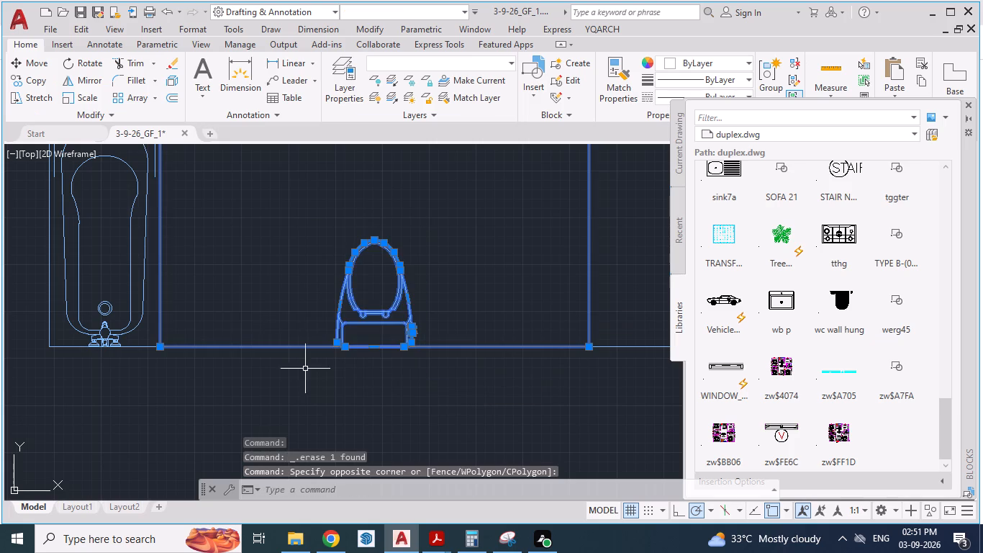
shift+click(296, 284)
shift+click(260, 385)
scroll(417, 354, down, 2)
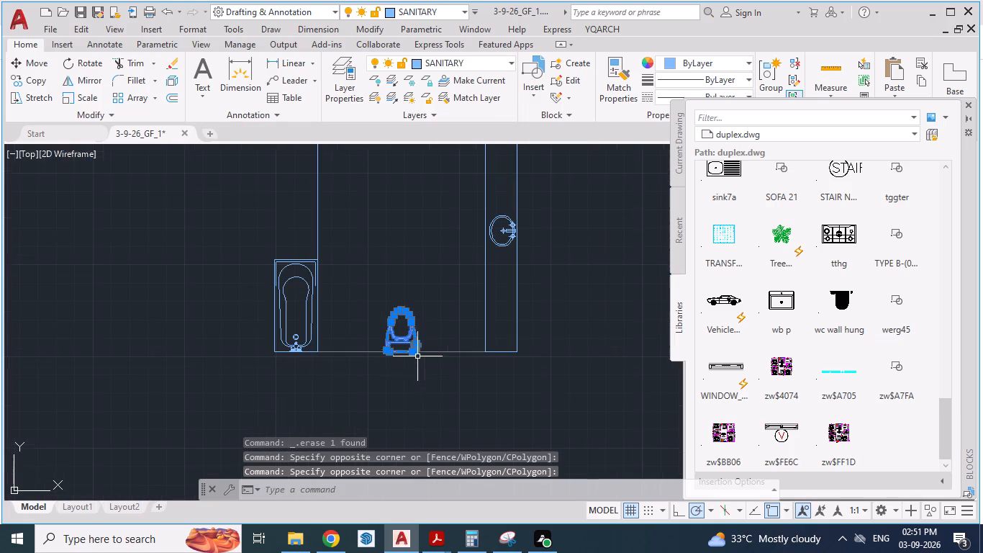
key(ctrl+c)
key(s)
key(s)
key(s)
key(s)
key(s)
key(ctrl+v)
scroll(512, 372, down, 2)
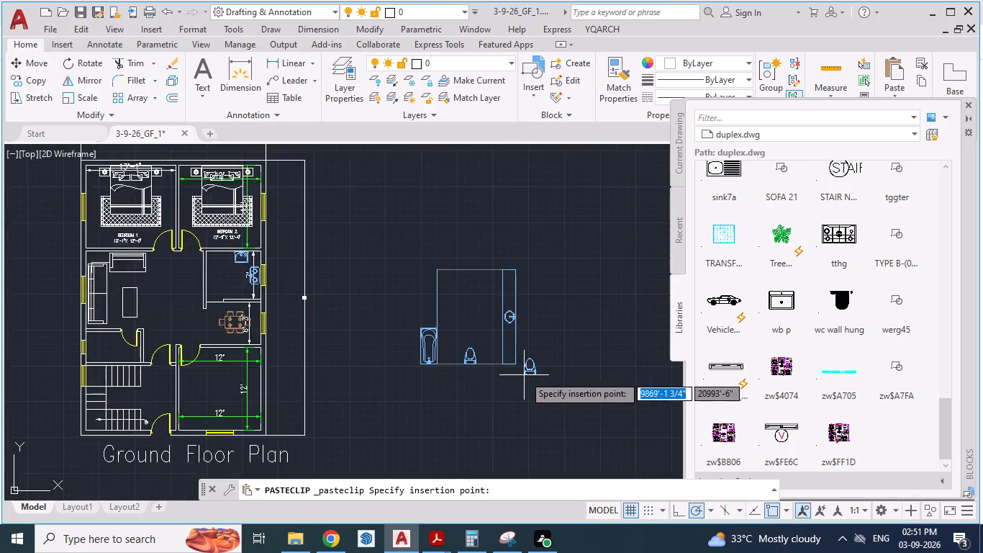
scroll(524, 375, down, 1)
scroll(222, 326, up, 3)
scroll(325, 335, down, 2)
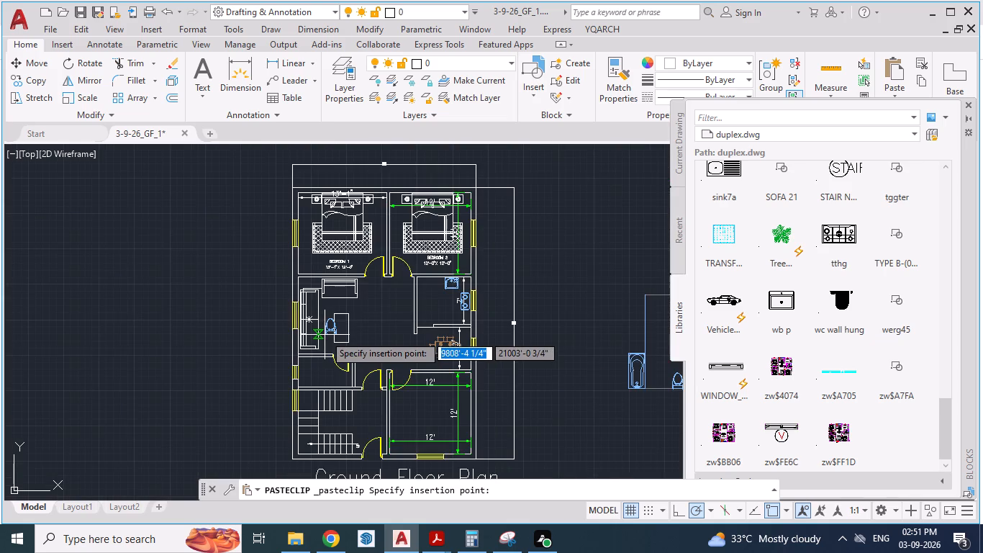
scroll(304, 385, up, 4)
click(250, 381)
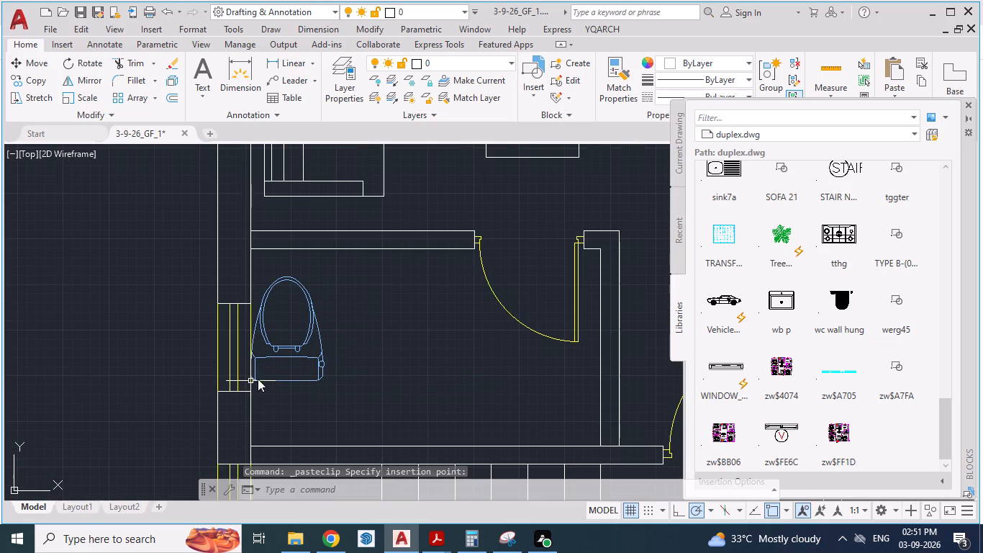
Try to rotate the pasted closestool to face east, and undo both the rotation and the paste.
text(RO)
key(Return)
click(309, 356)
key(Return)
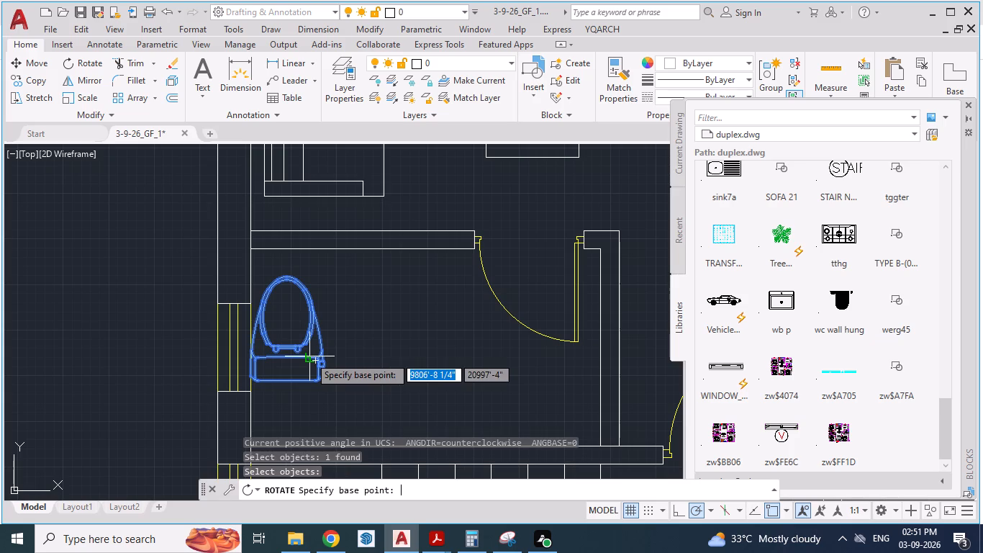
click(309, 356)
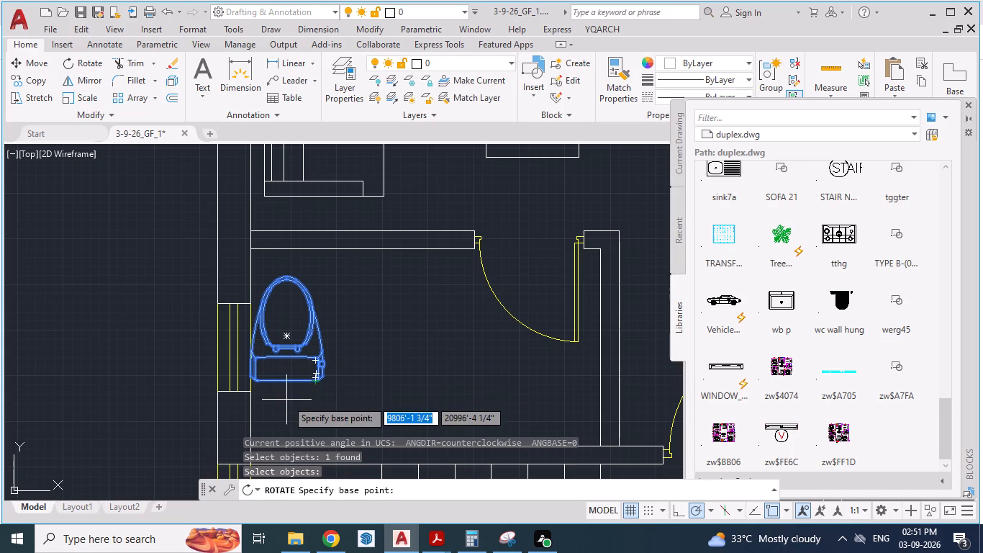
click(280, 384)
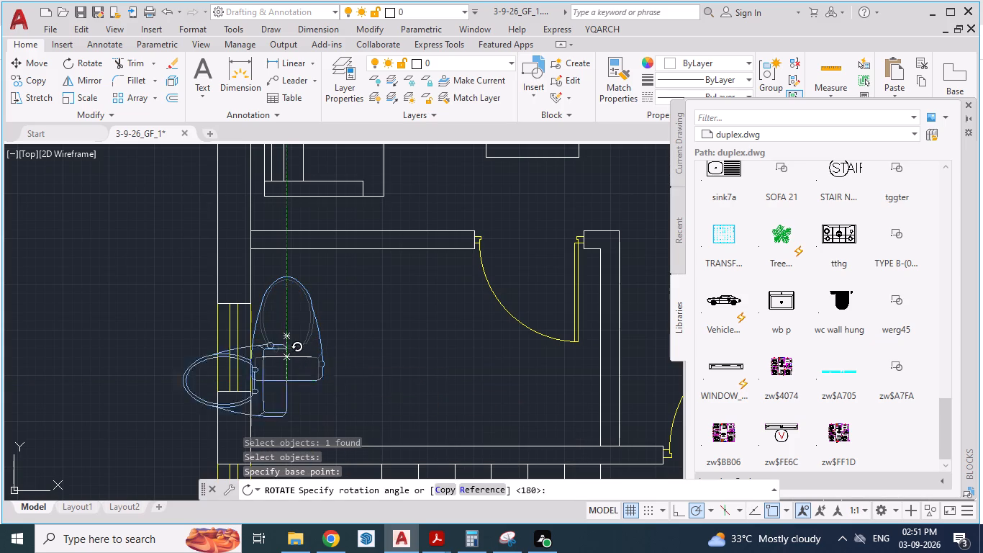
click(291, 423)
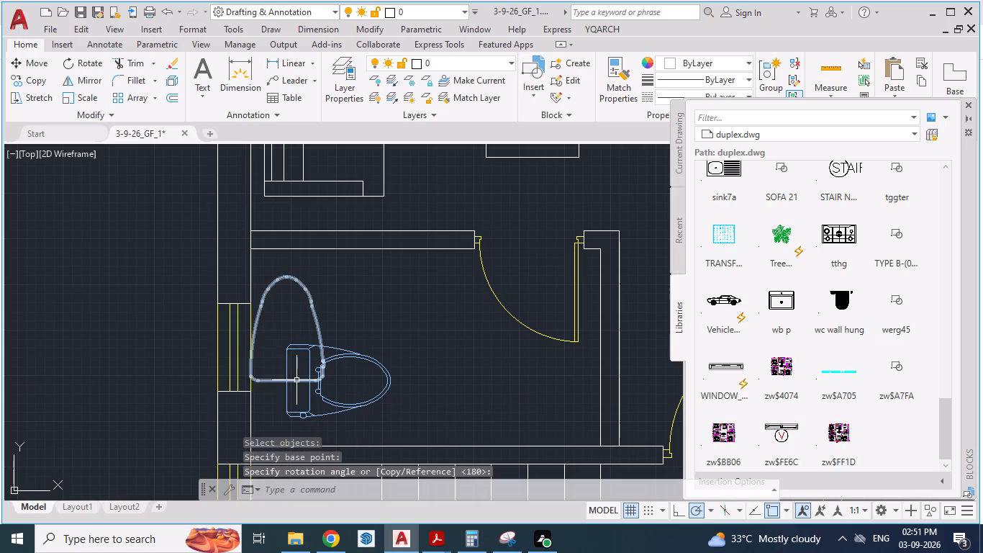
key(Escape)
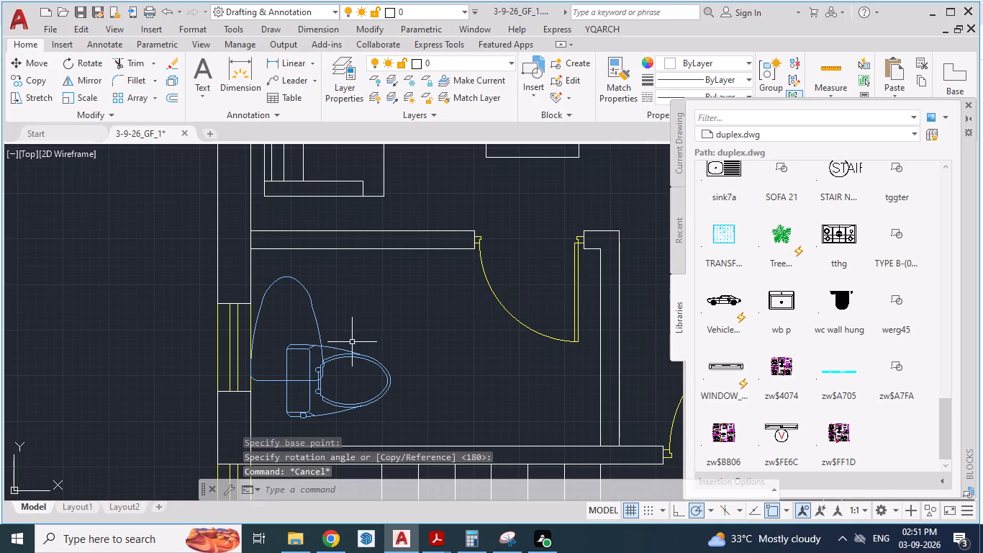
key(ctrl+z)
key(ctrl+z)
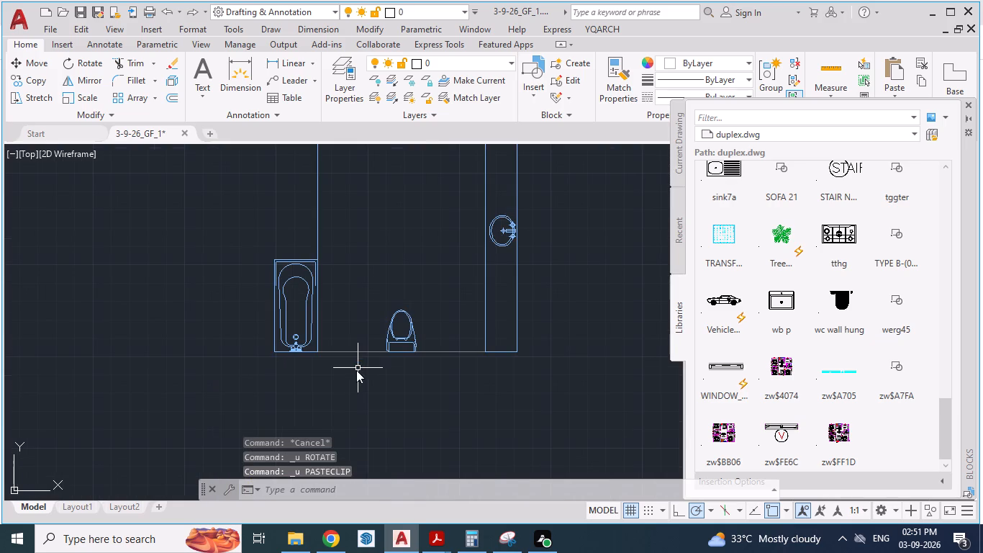
Copy the complete closestool, including its outer outline, from the arranged Toilet set and paste it as a block near the toilet room's west wall.
scroll(413, 334, up, 2)
click(426, 240)
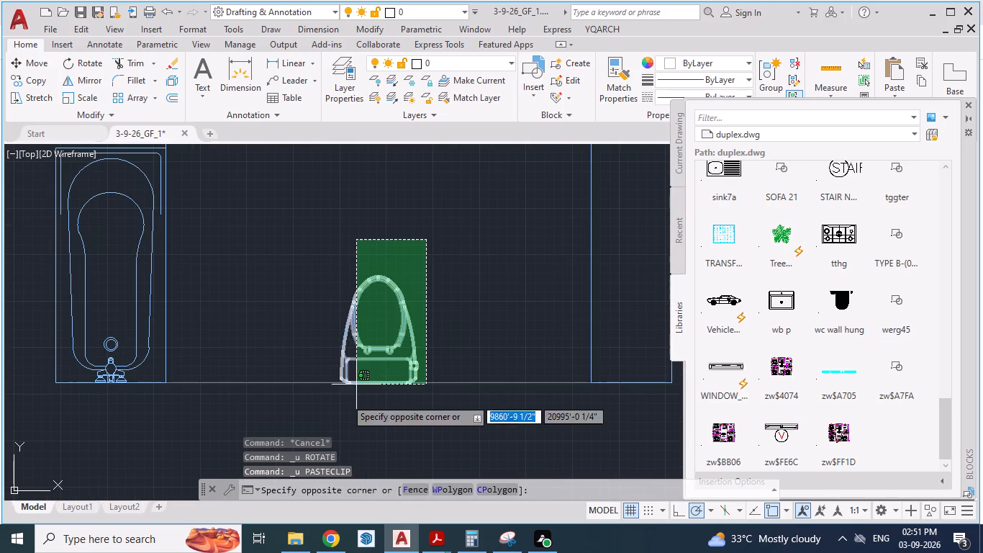
click(309, 408)
shift+click(284, 367)
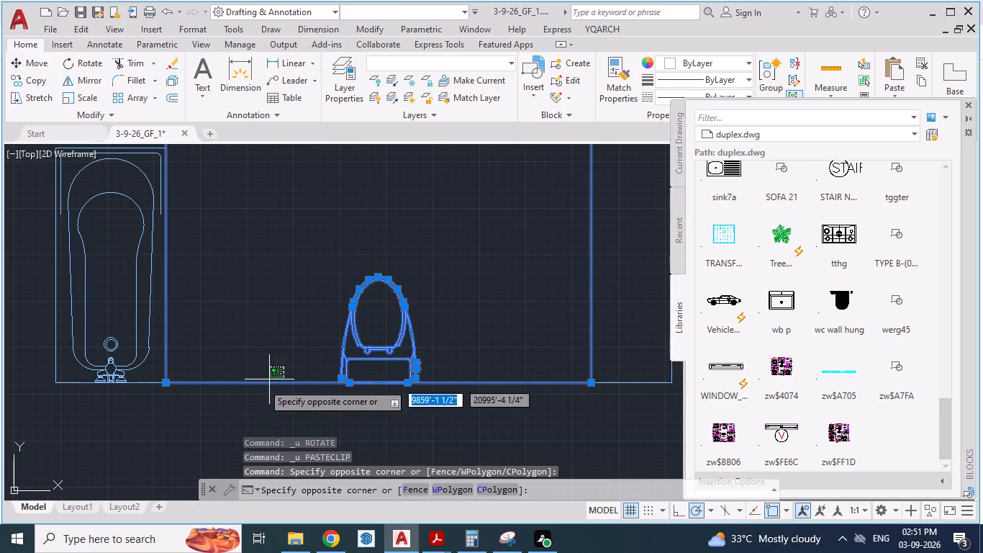
shift+click(244, 390)
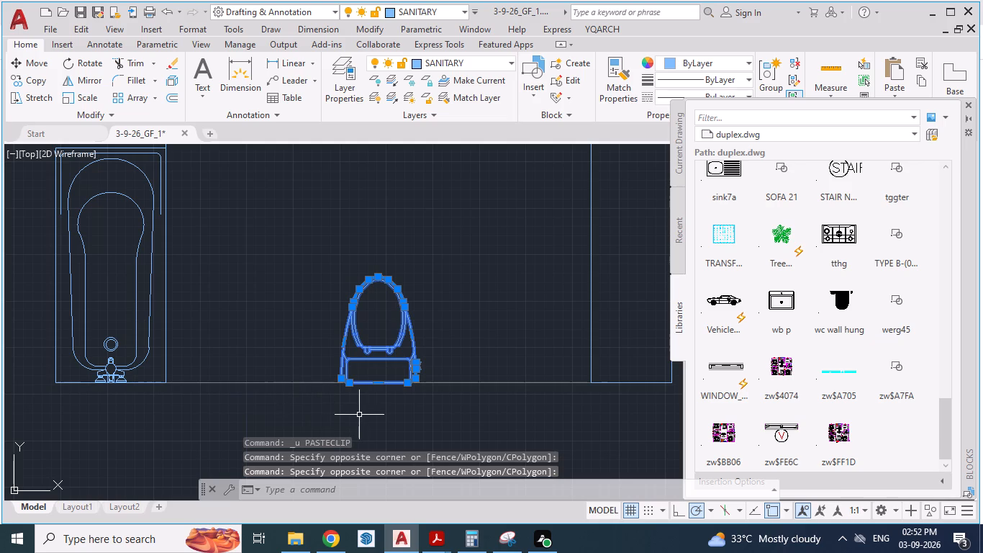
key(ctrl+c)
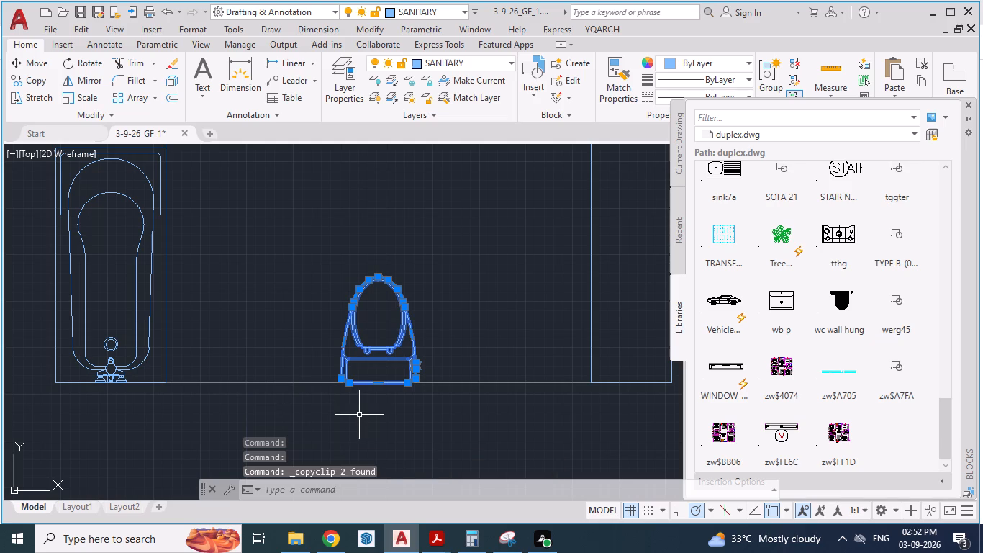
key(ctrl+shift+v)
scroll(370, 384, down, 2)
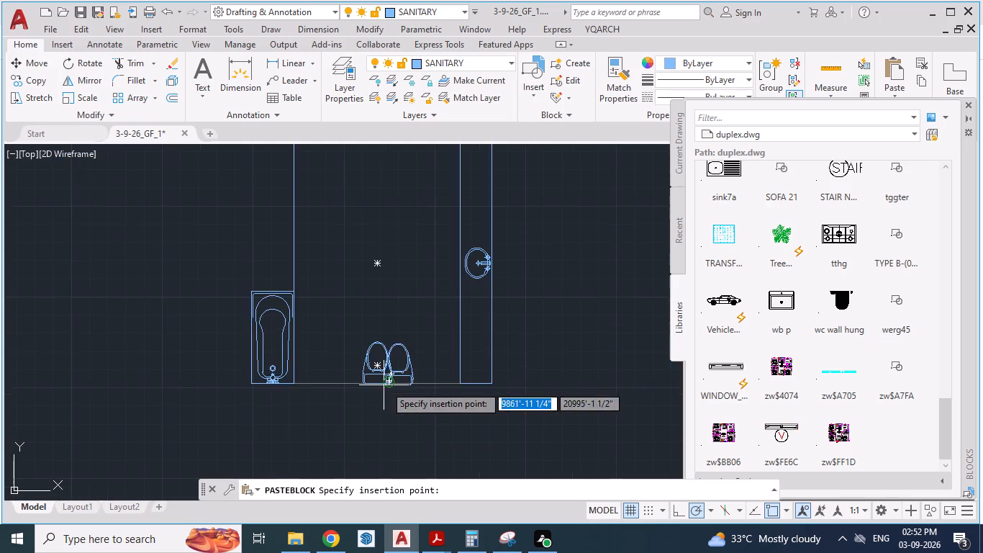
scroll(430, 369, down, 1)
scroll(357, 325, down, 2)
scroll(156, 328, up, 2)
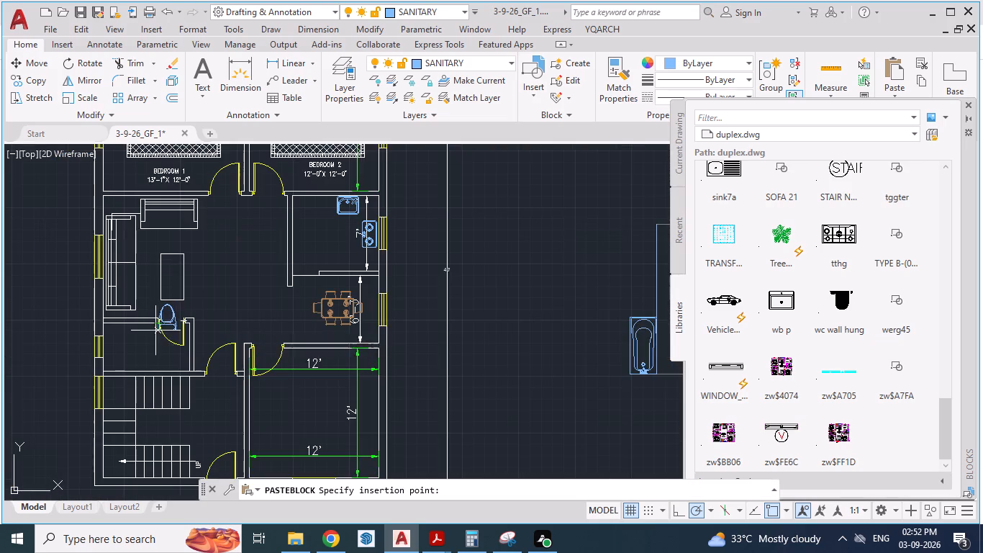
scroll(107, 364, up, 2)
click(115, 348)
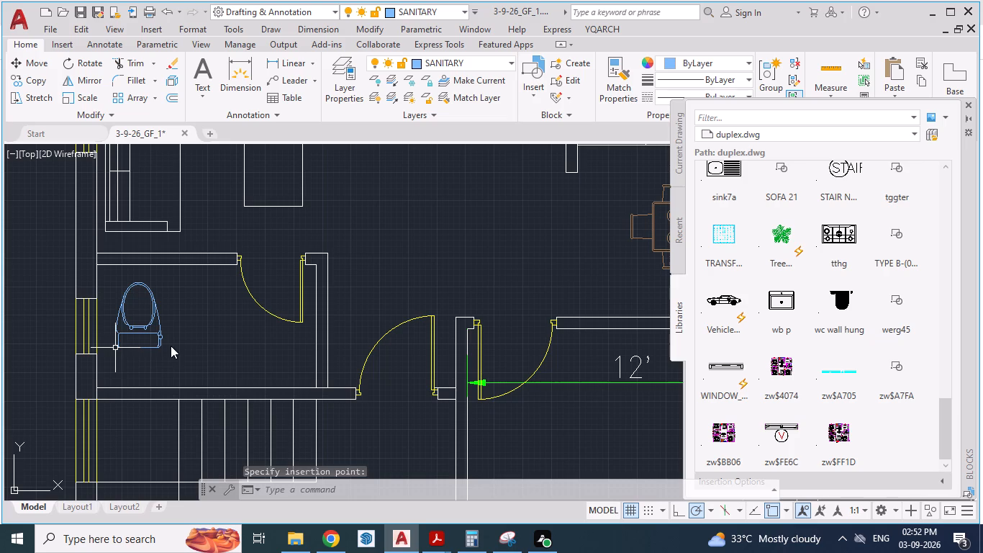
Rotate the closestool block 90° clockwise so its bowl faces east.
click(153, 297)
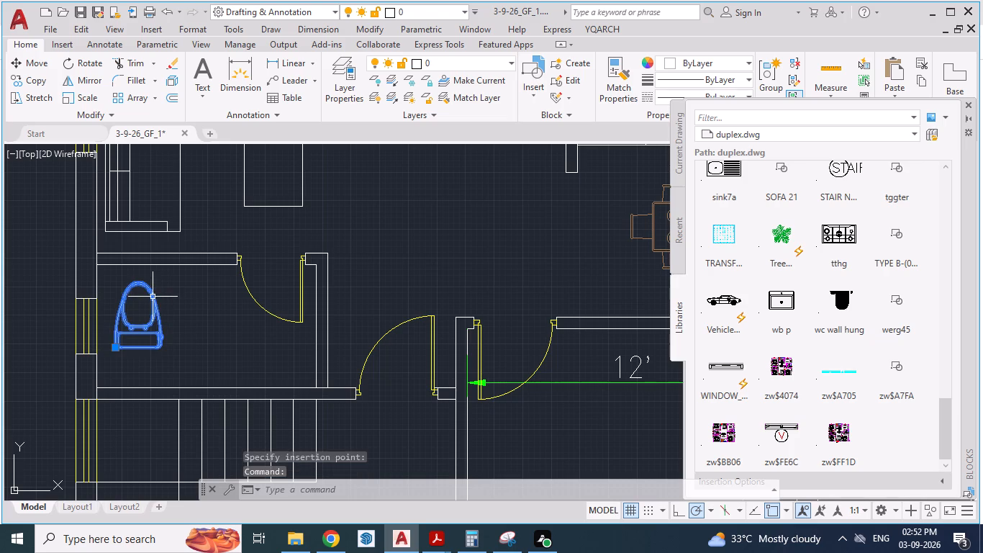
text(RO)
key(Return)
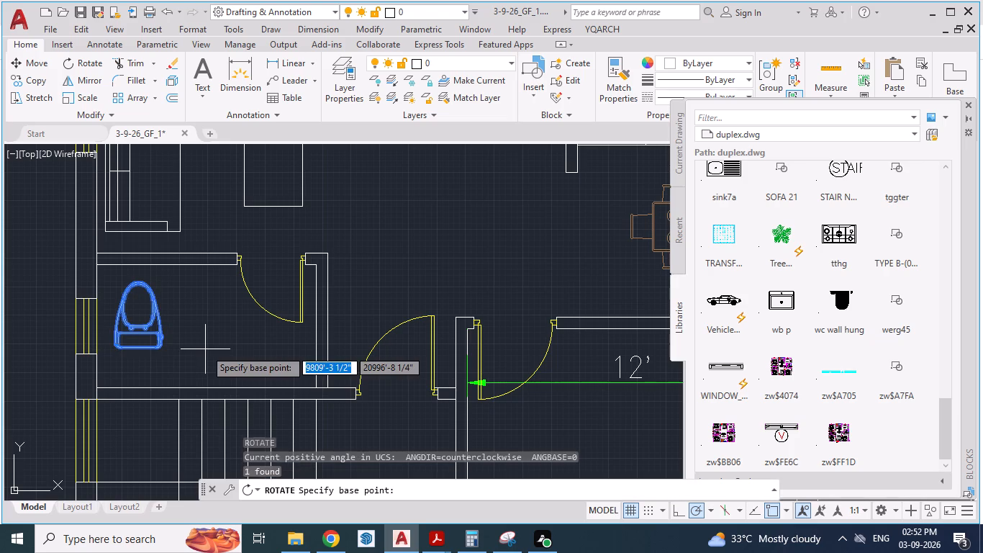
click(142, 357)
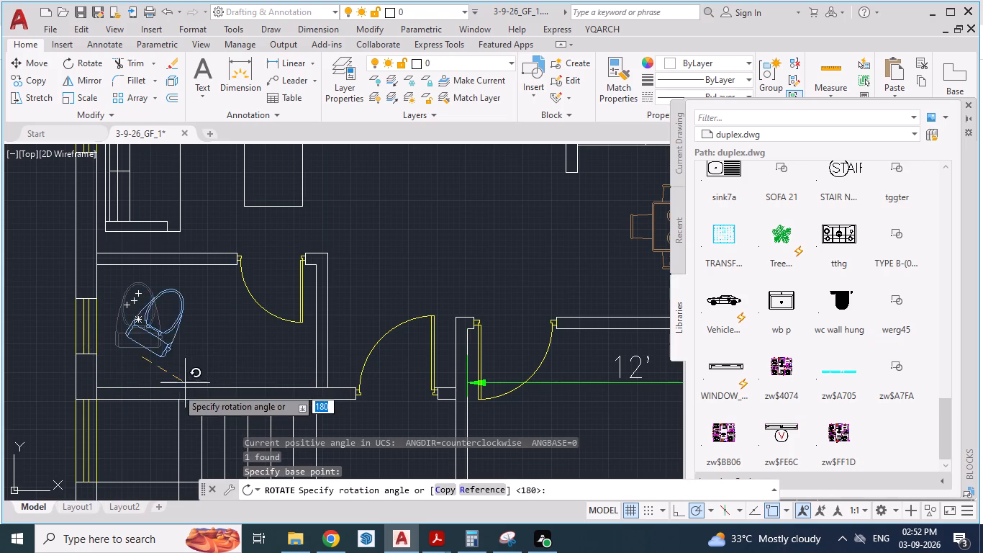
click(140, 418)
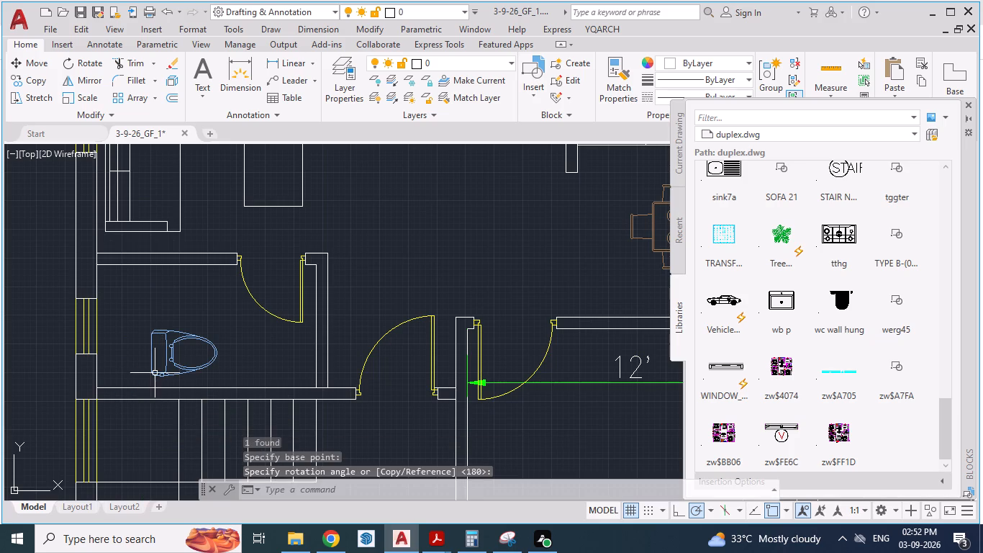
Move the closestool block so the back of its tank sits against the west wall at the toilet window.
click(150, 361)
key(m)
key(Return)
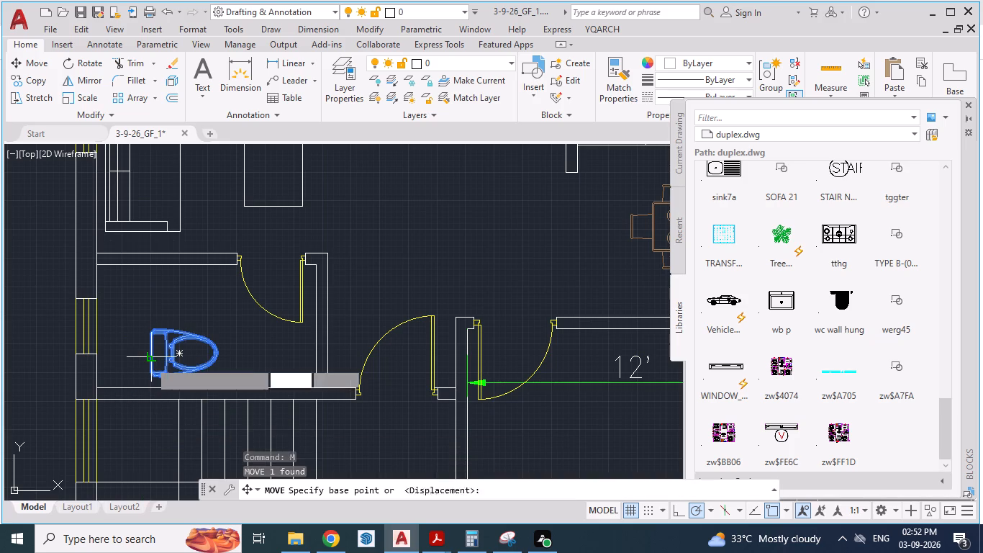
drag(150, 361, 106, 334)
scroll(106, 334, up, 3)
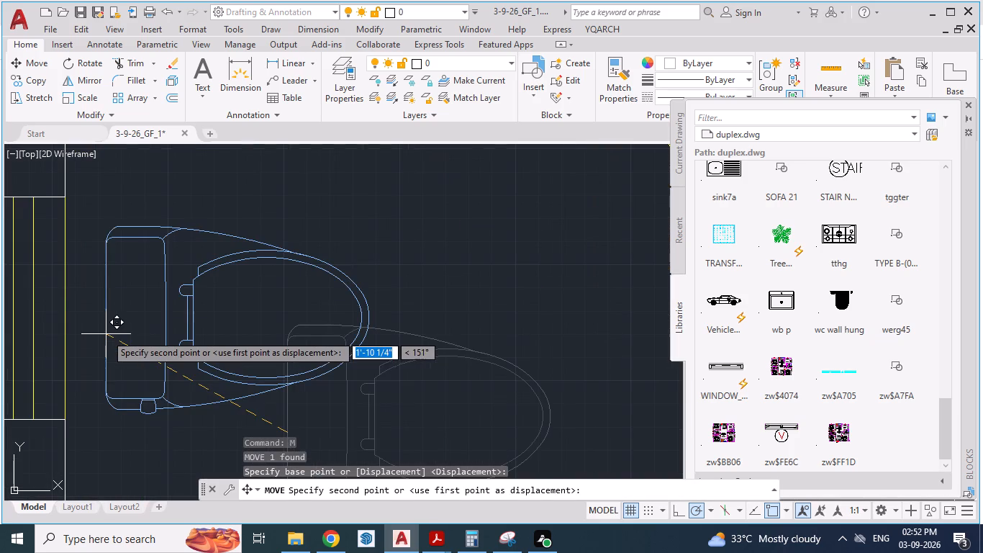
drag(106, 334, 70, 332)
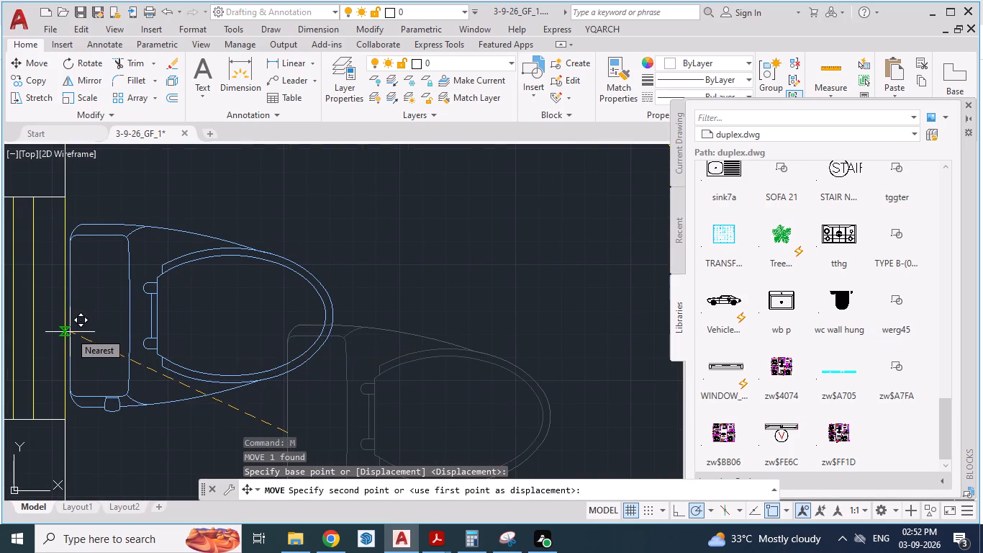
click(70, 332)
scroll(353, 353, down, 4)
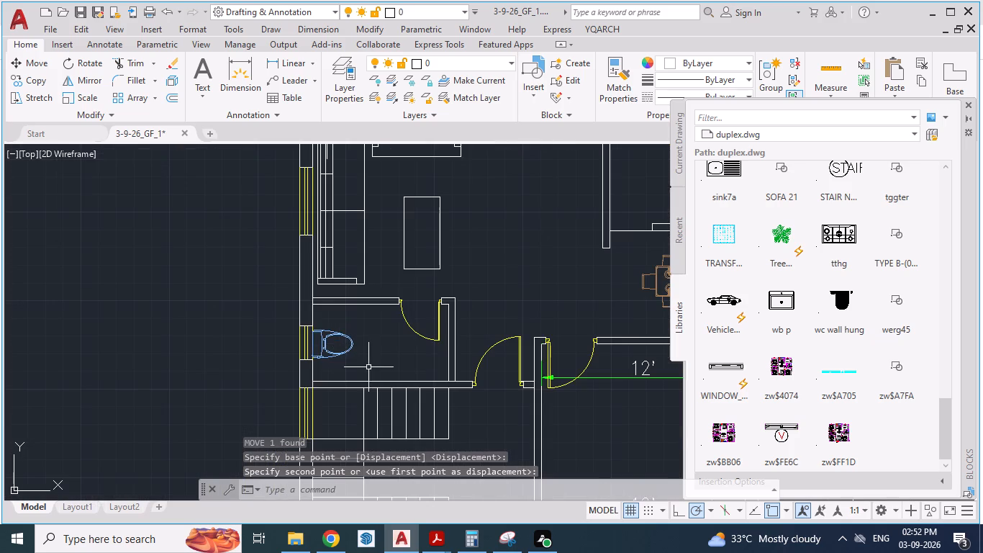
Copy the BEDROOM 1 label and paste it in the toilet, east of the closestool, following the reference PDF.
key(alt+Tab)
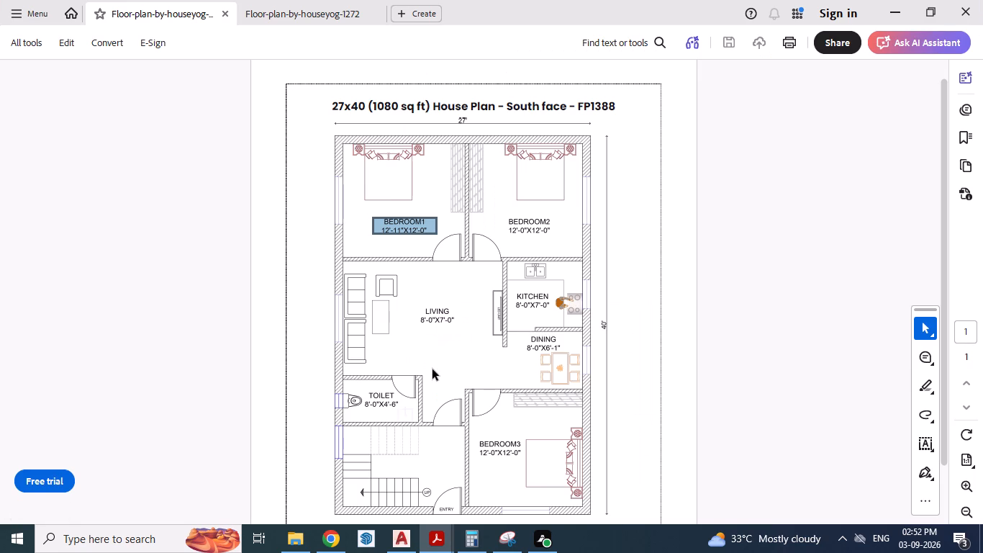
key(alt+Tab)
scroll(373, 283, down, 2)
scroll(504, 338, up, 1)
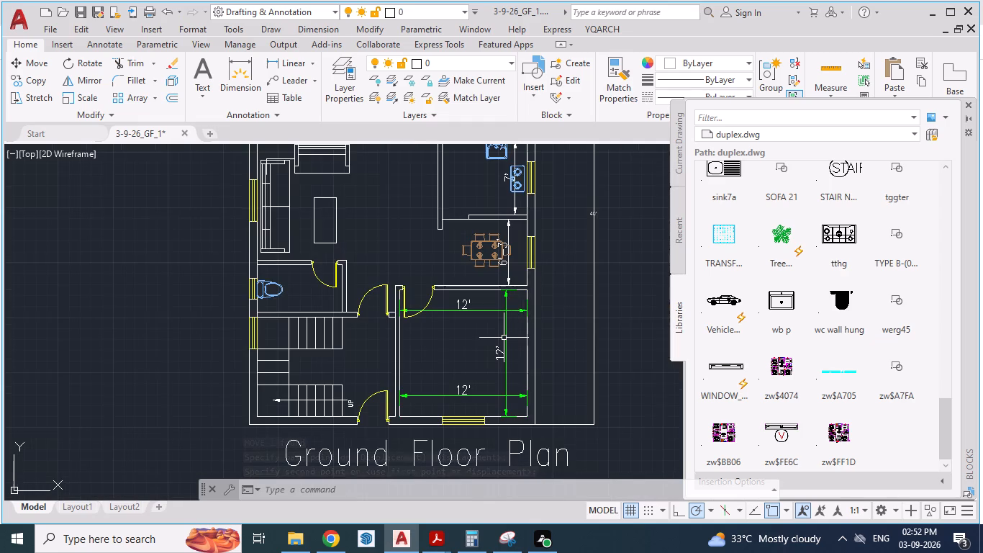
key(alt+Tab)
key(alt+Tab)
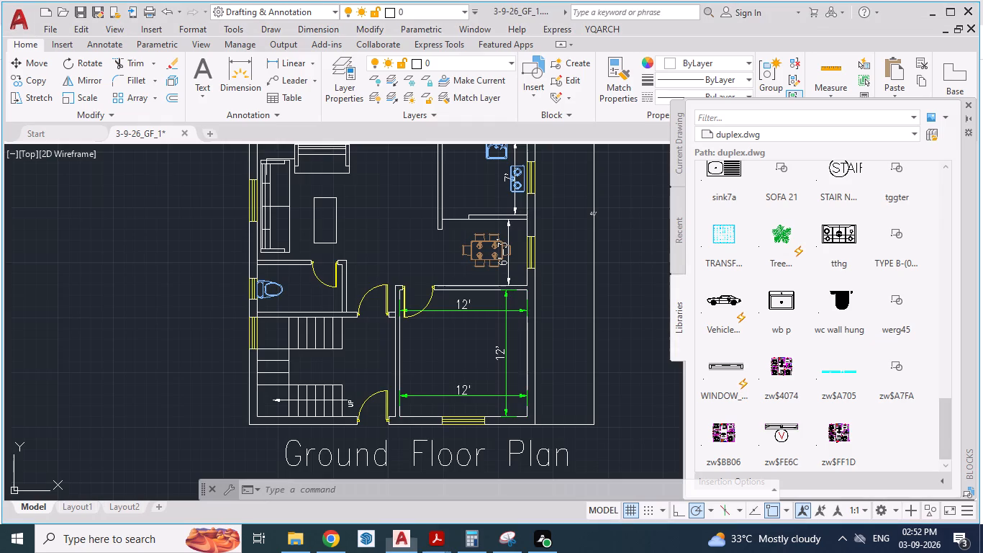
scroll(366, 377, down, 1)
scroll(310, 233, up, 2)
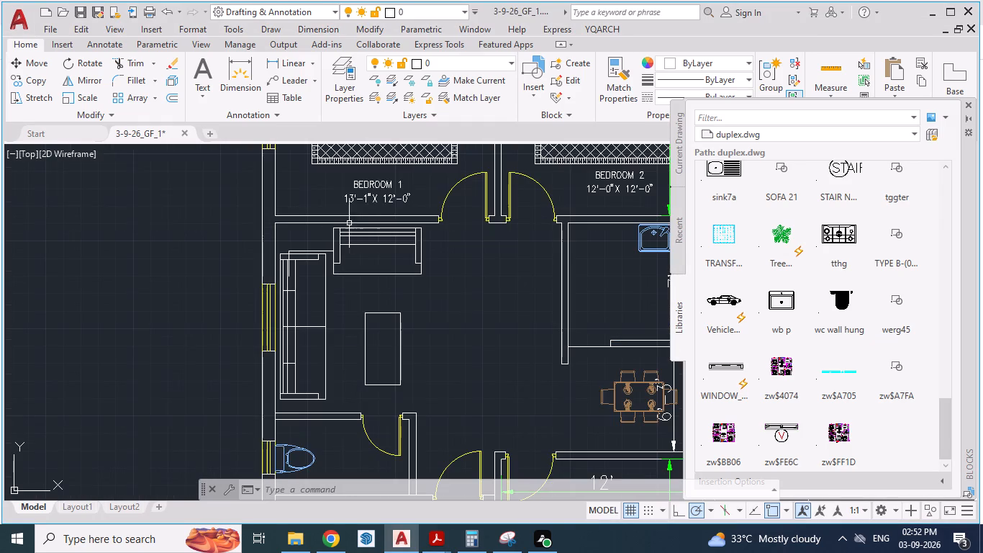
click(358, 184)
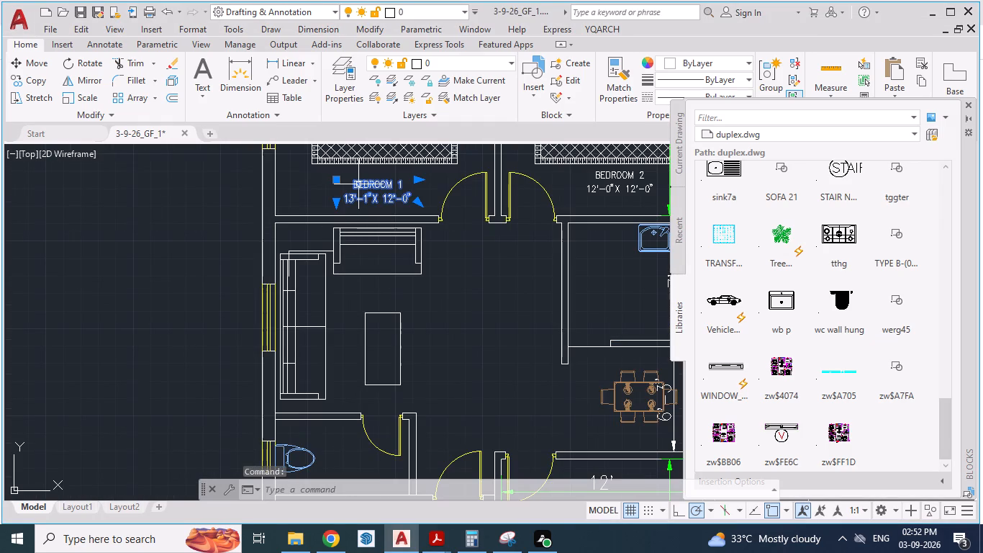
key(ctrl+c)
key(ctrl+v)
scroll(345, 329, down, 2)
scroll(321, 388, up, 1)
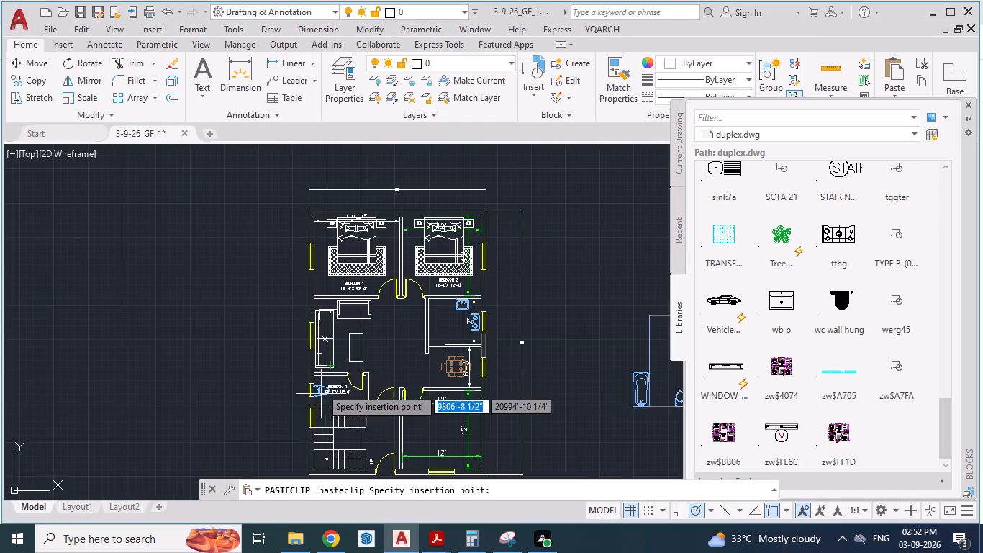
scroll(321, 381, up, 2)
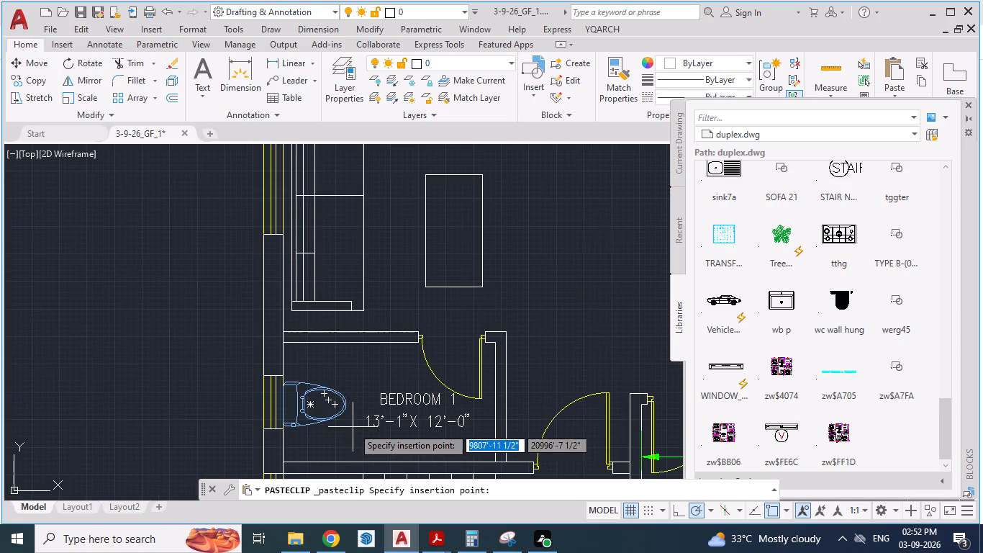
click(353, 427)
Replace the first line of the copied label with TOILET and narrow its text frame.
double_click(393, 405)
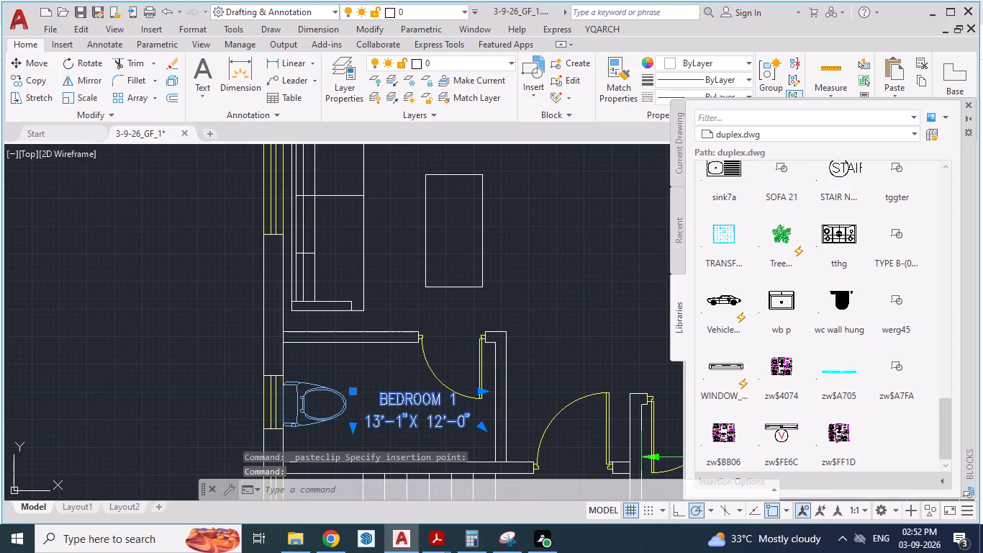
drag(458, 395, 322, 400)
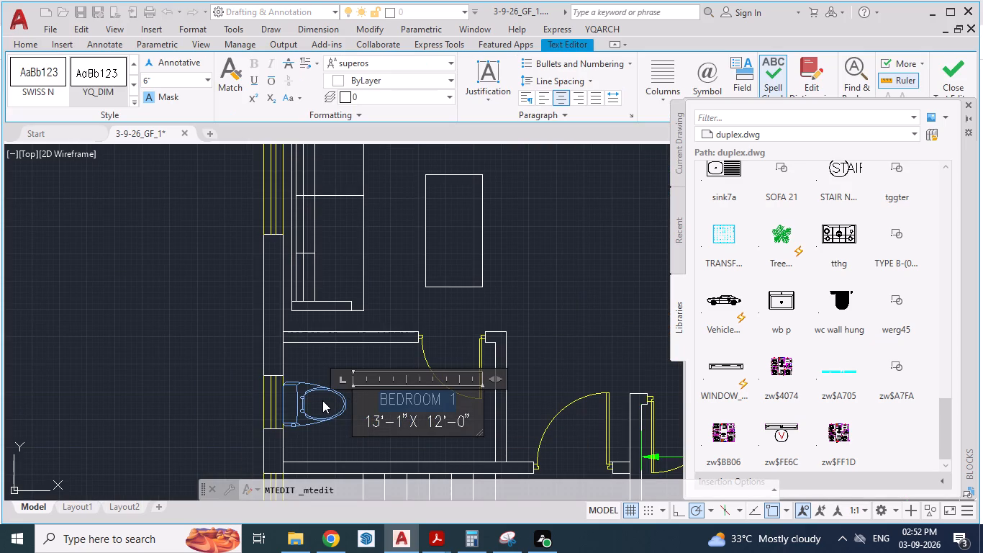
text(TOILET)
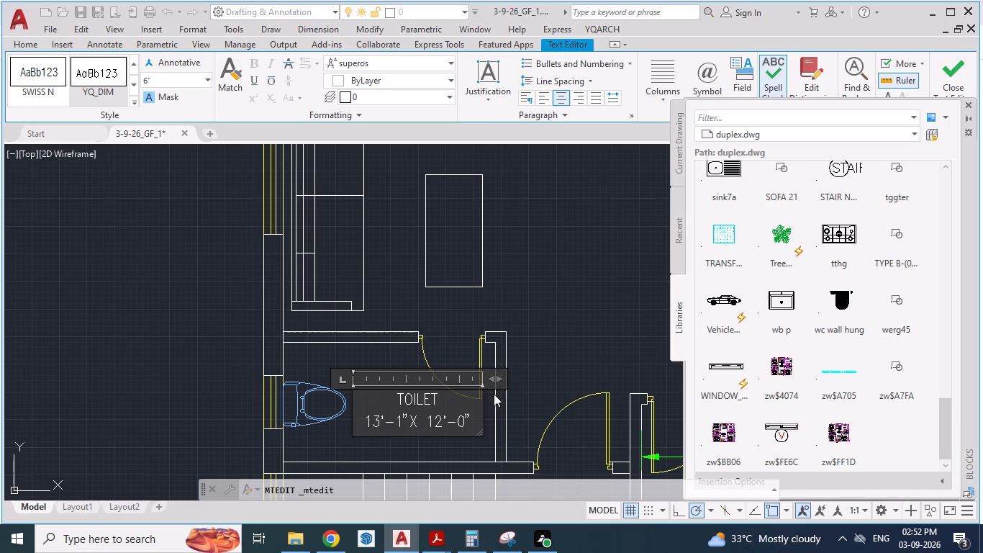
drag(500, 381, 475, 386)
Change the size line of the TOILET label to 8'-0"X 4'-6", following the reference PDF.
click(431, 541)
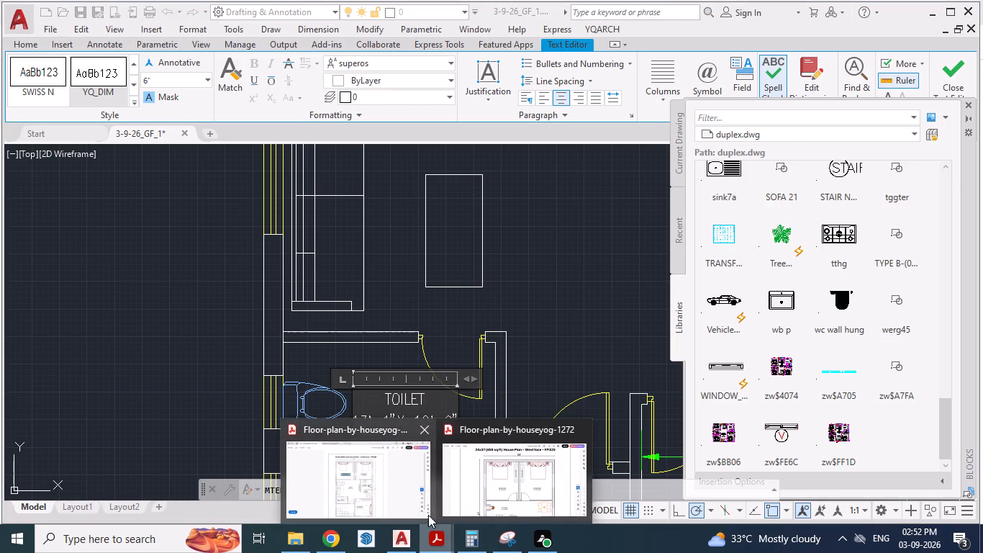
click(405, 495)
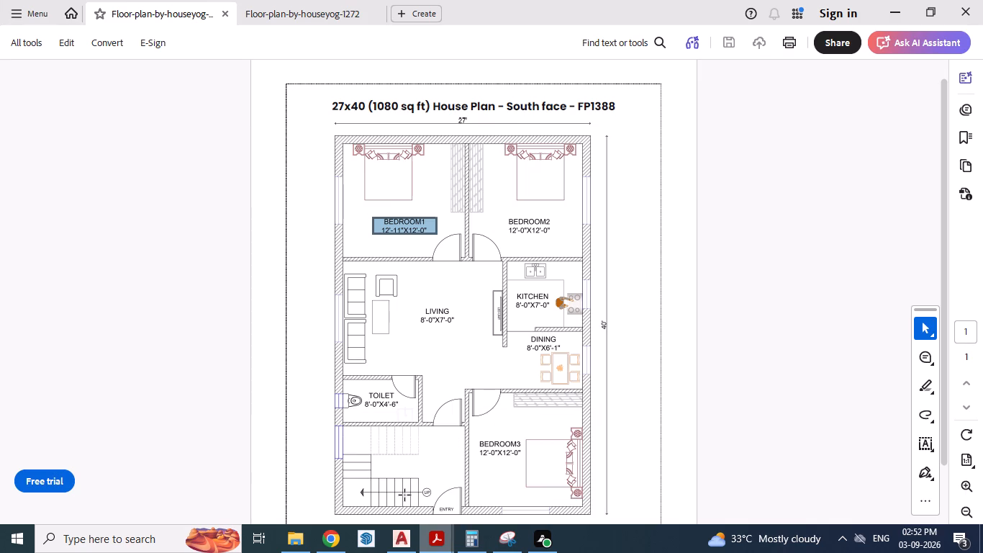
click(396, 541)
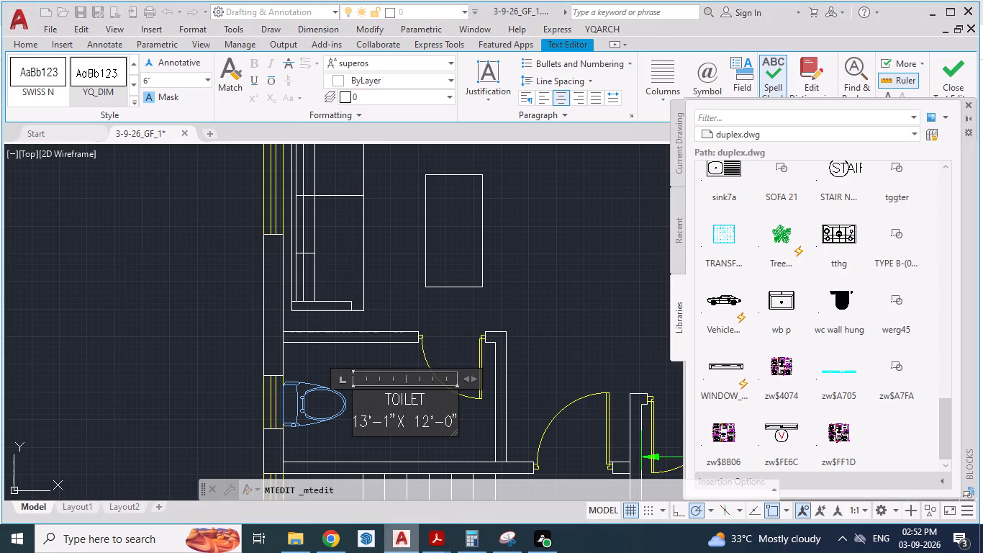
click(362, 423)
key(Delete)
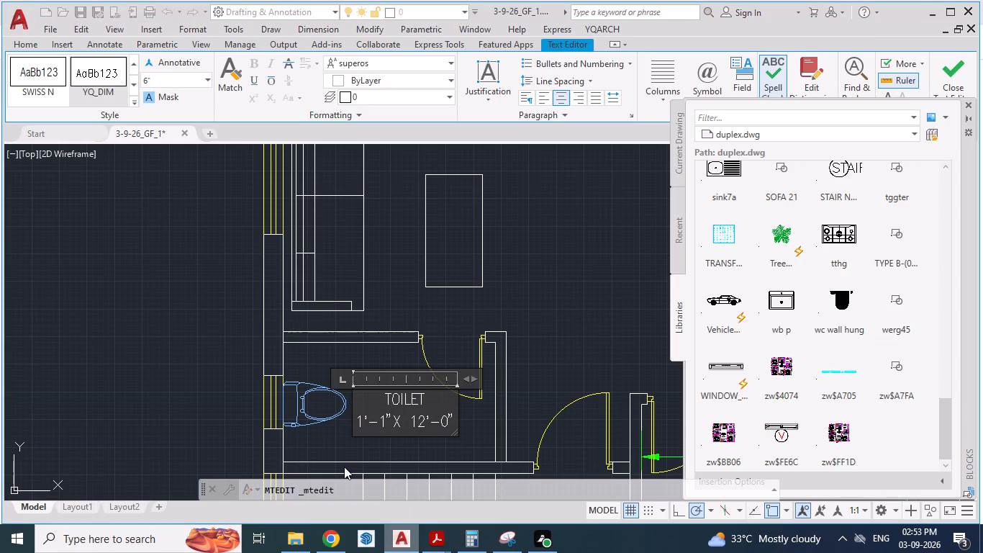
key(BackSpace)
key(8)
click(381, 420)
key(Delete)
key(0)
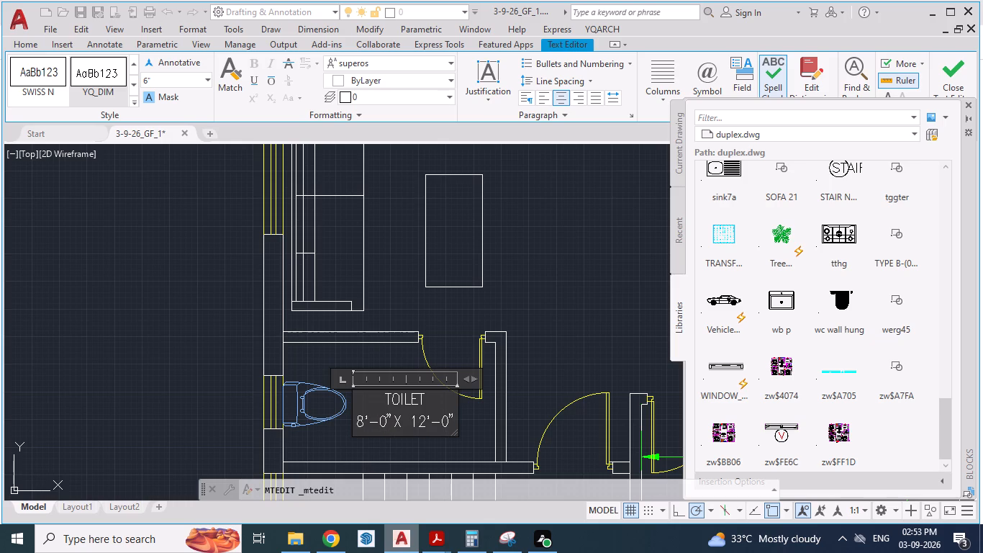
click(411, 418)
key(Delete)
key(Delete)
key(4)
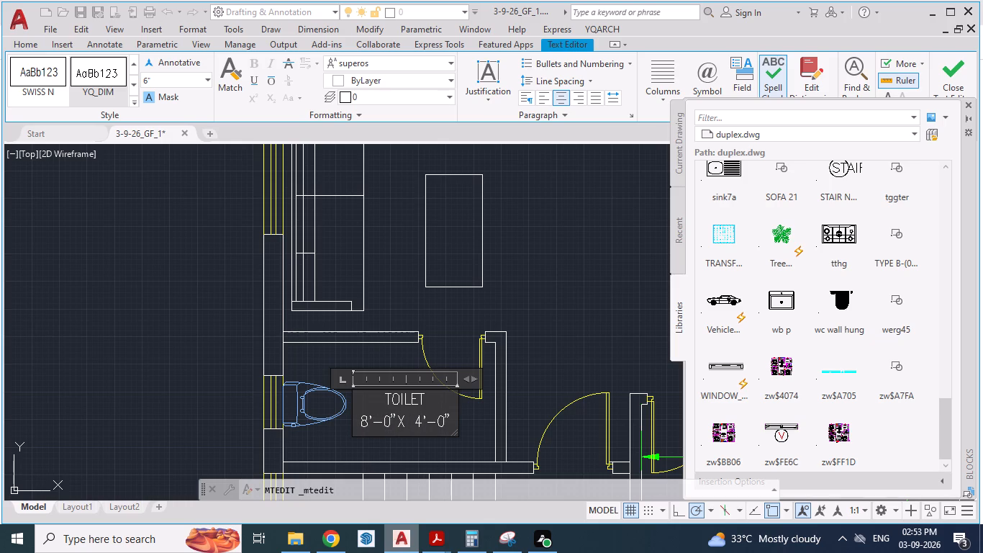
click(435, 421)
key(Delete)
key(6)
click(581, 346)
Copy the BEDROOM 2 label and paste it near the middle of the southeast bedroom, following the reference PDF.
scroll(345, 342, down, 2)
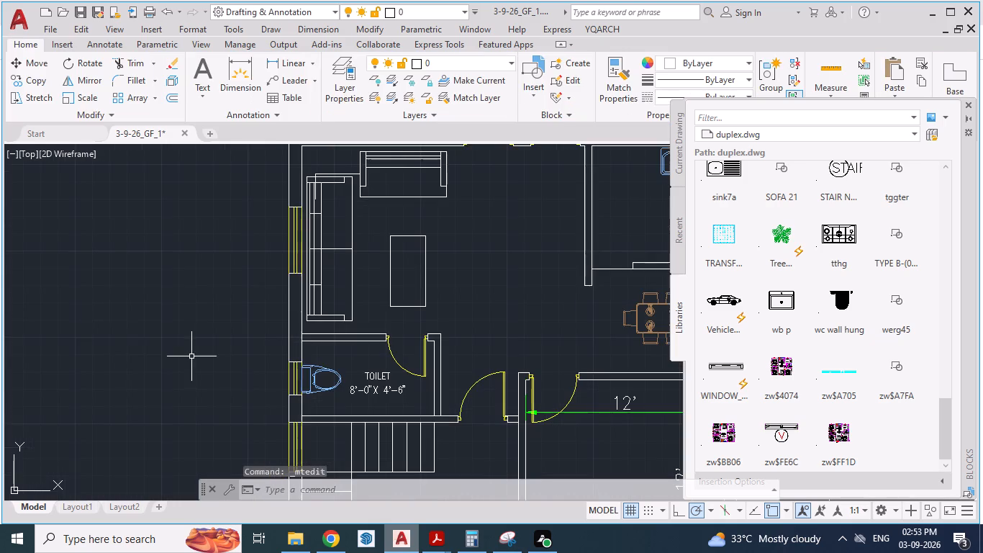
scroll(133, 347, down, 1)
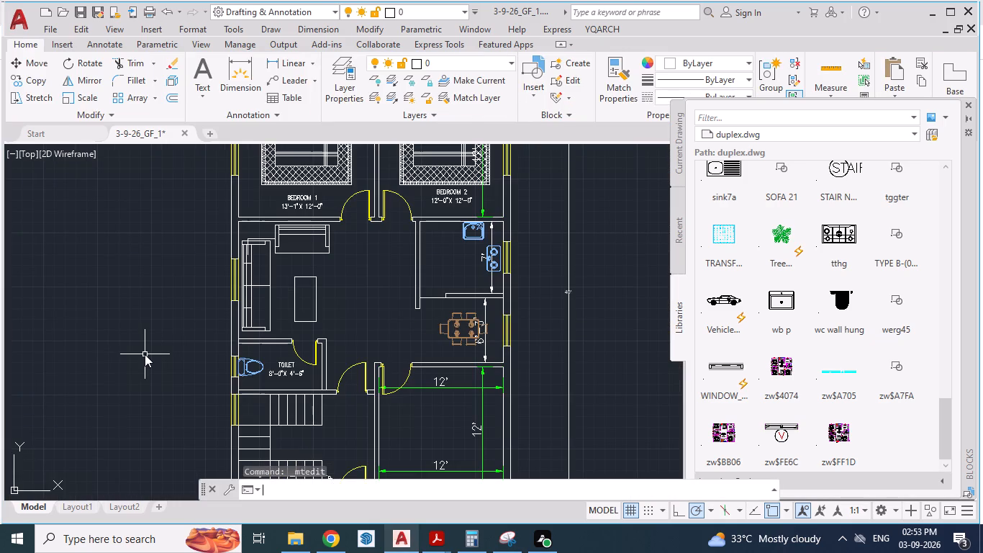
click(631, 402)
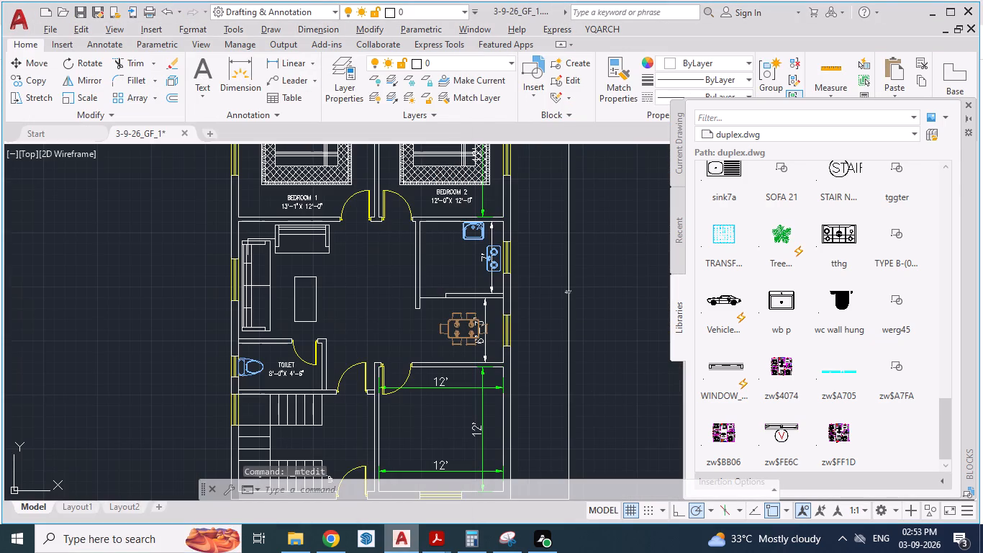
key(alt+Tab)
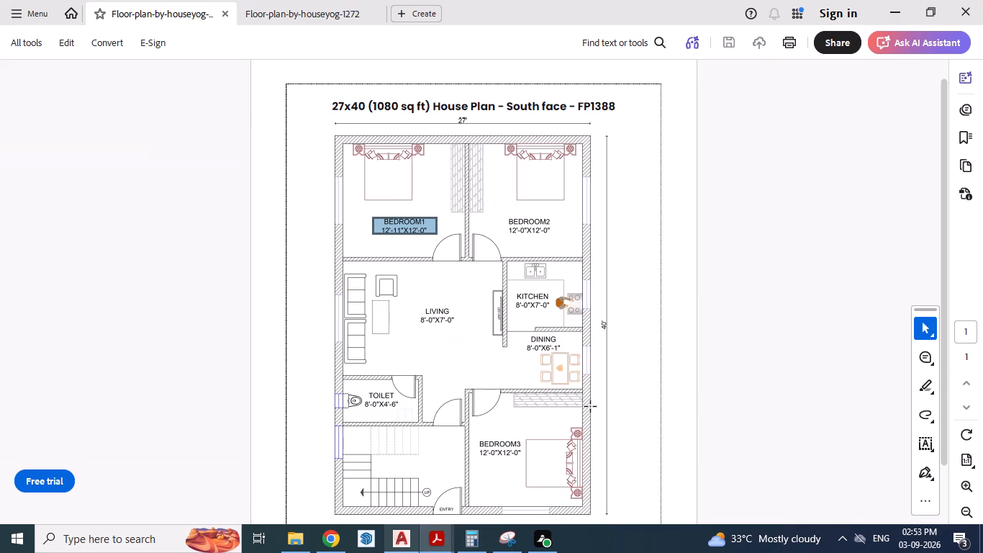
key(alt+Tab)
scroll(453, 226, up, 1)
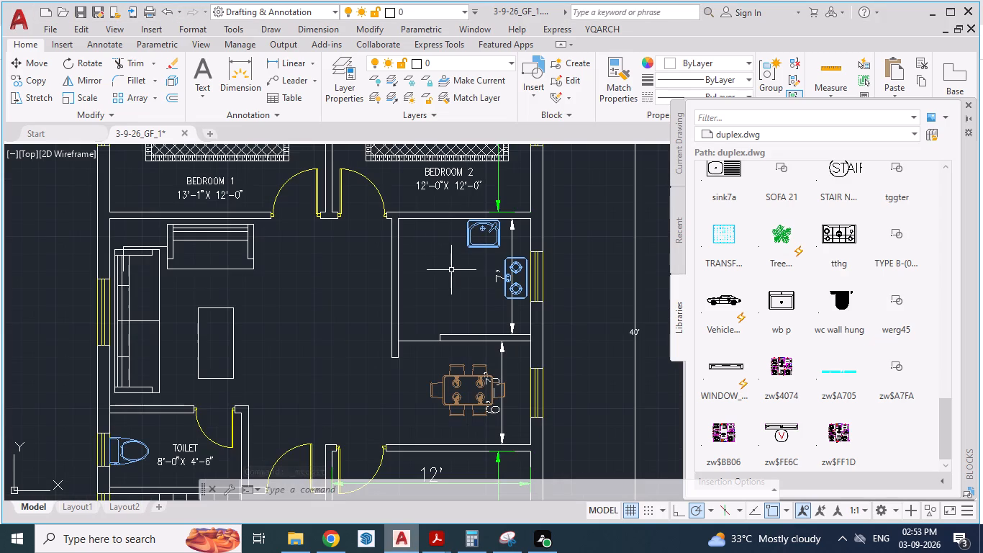
scroll(453, 269, down, 1)
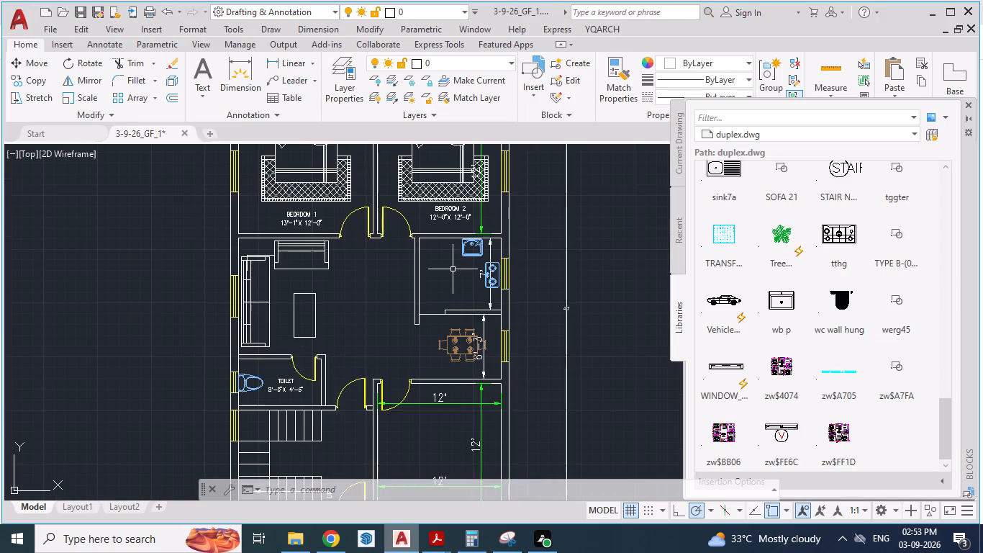
scroll(453, 264, down, 1)
scroll(450, 376, up, 1)
key(alt+Tab)
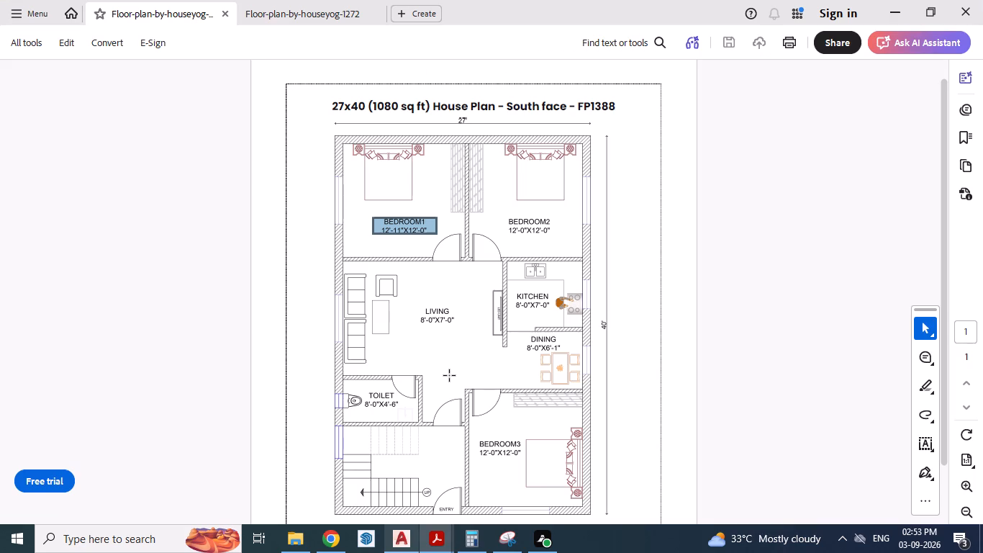
key(alt+Tab)
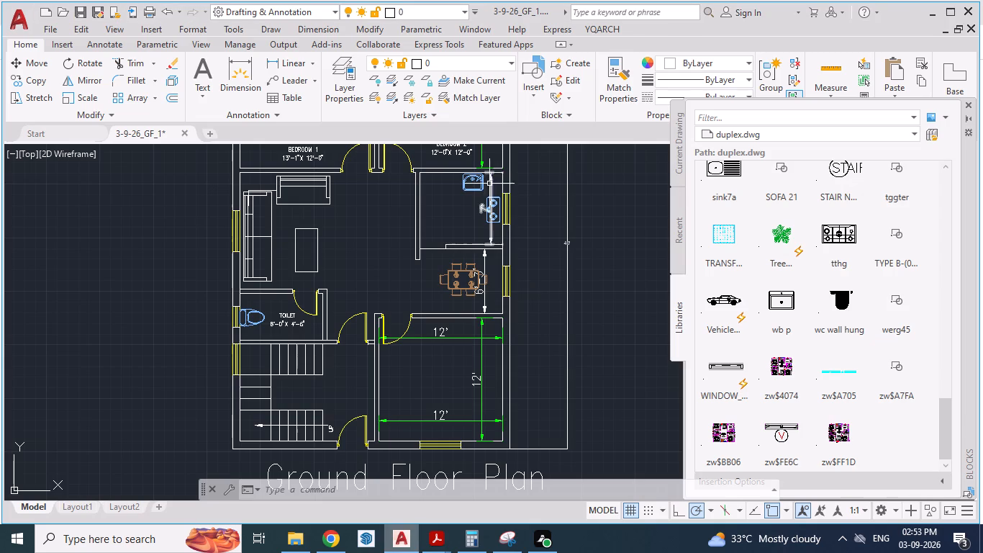
click(455, 151)
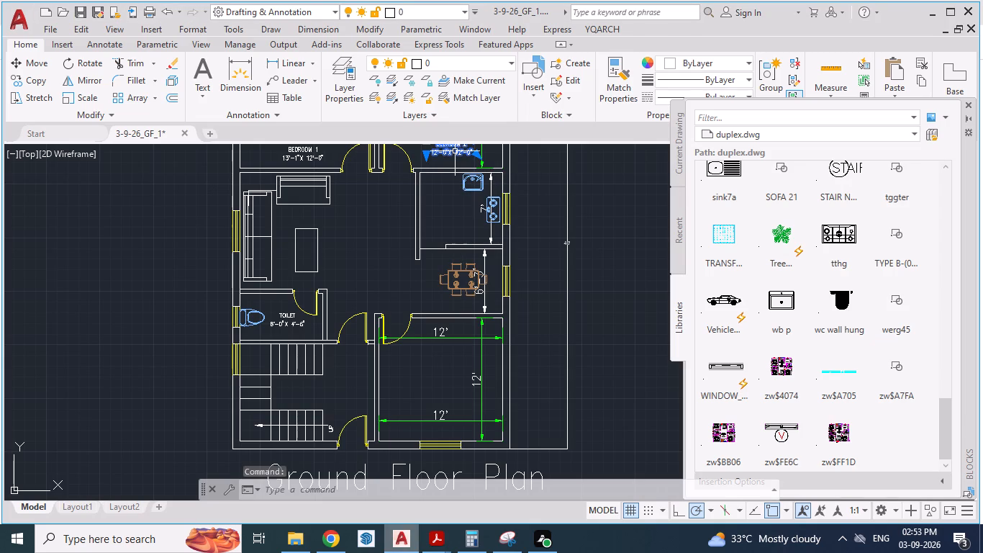
key(ctrl+c)
key(ctrl+v)
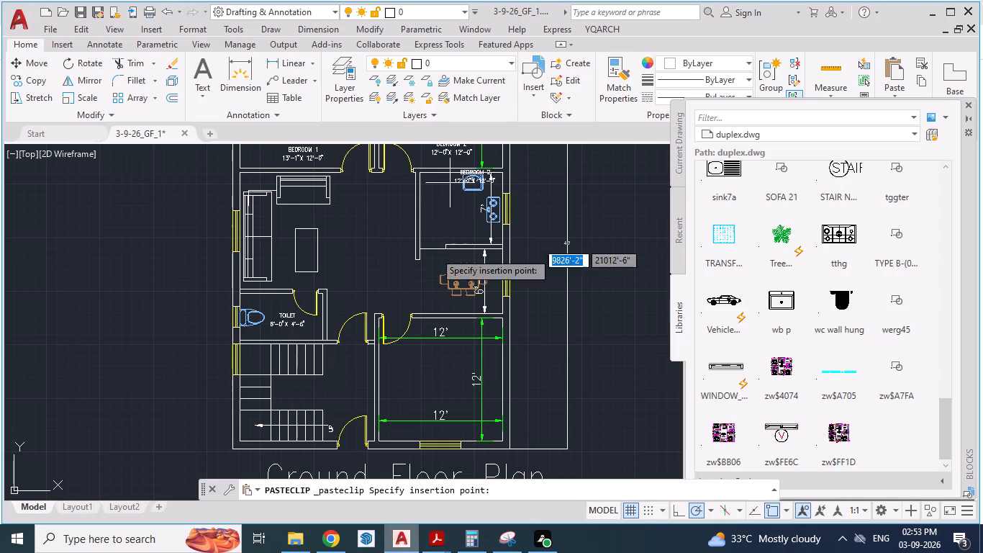
click(409, 389)
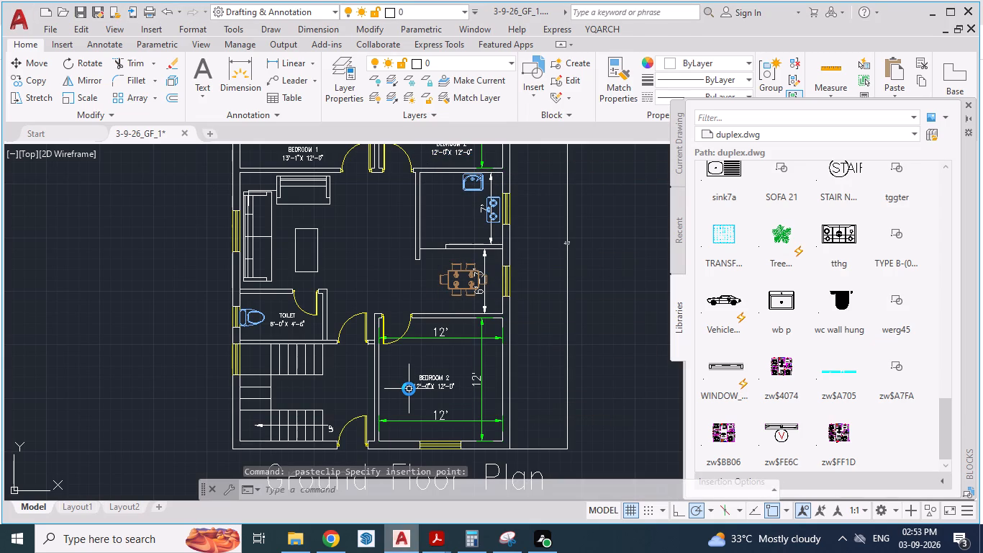
Change the copied label's room name in the southeast bedroom to BEDROOM 3.
click(445, 375)
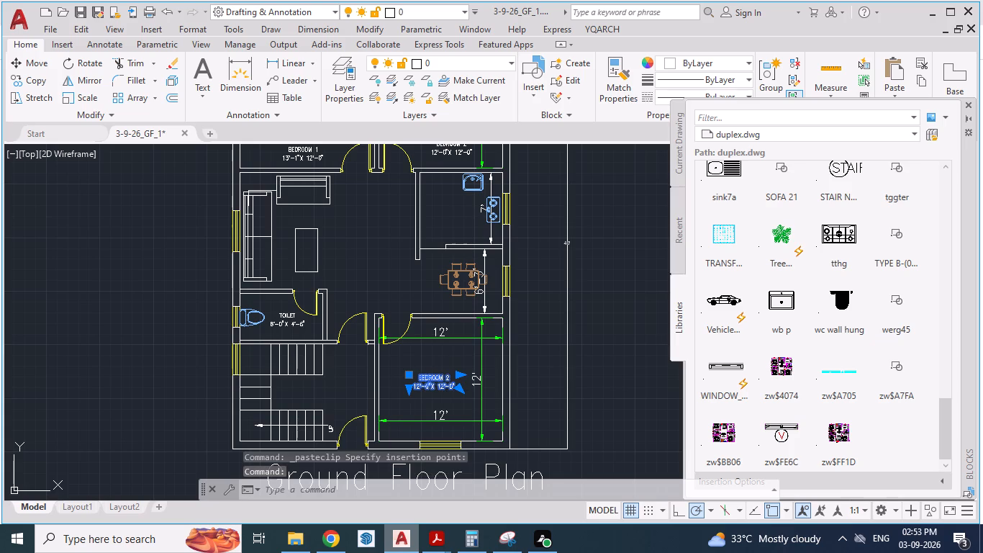
scroll(452, 387, up, 2)
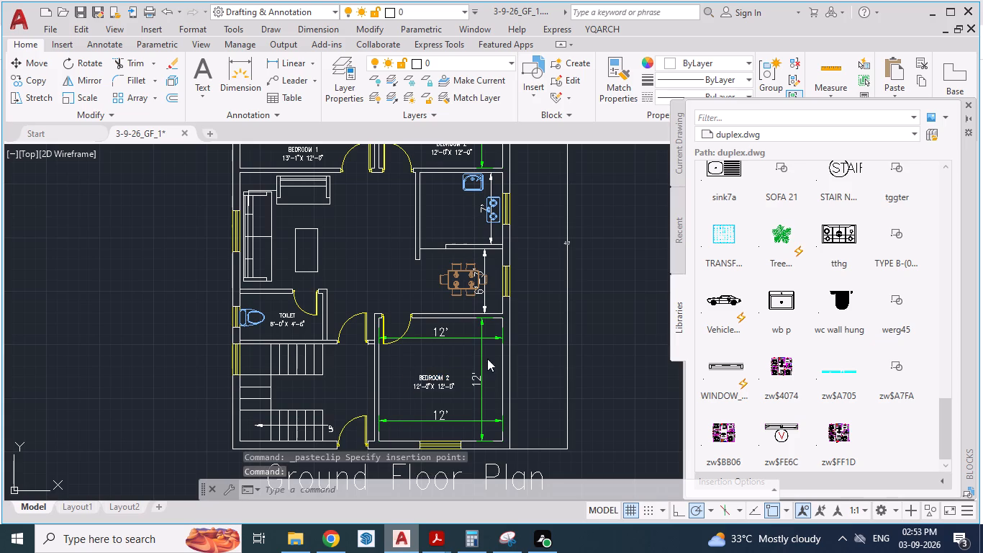
scroll(435, 367, up, 1)
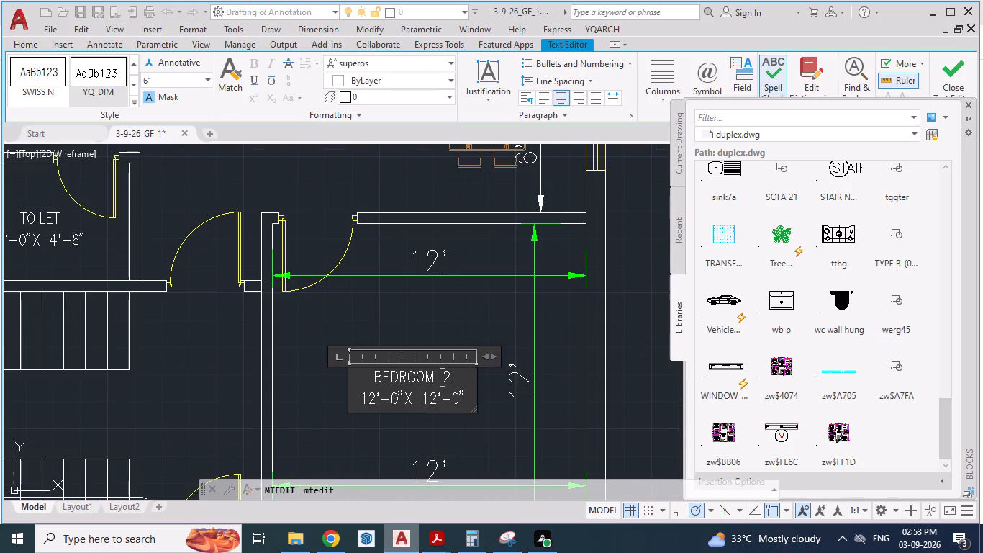
click(438, 375)
key(Delete)
key(3)
click(345, 438)
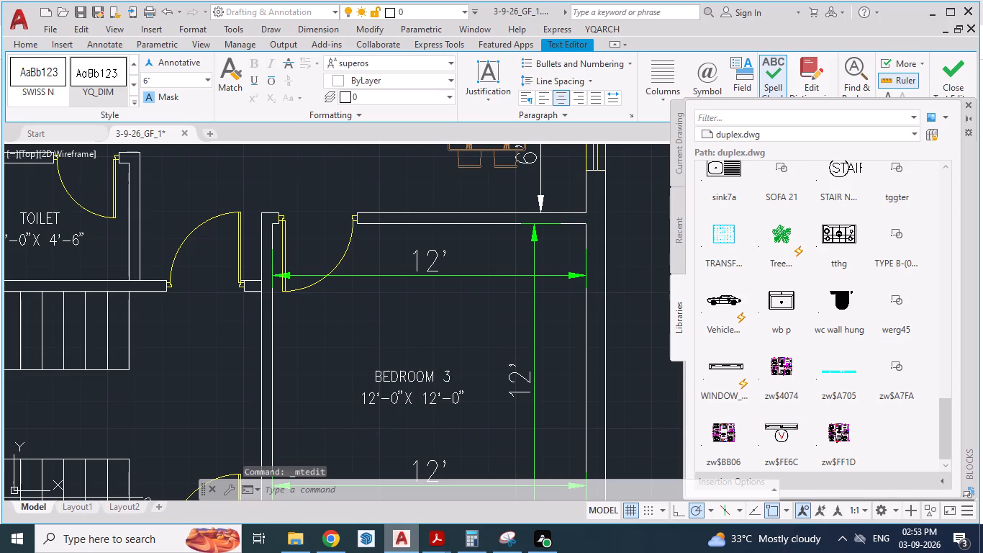
Copy the TOILET label and paste it in the living room, beside the centre table's east edge, following the reference PDF.
key(alt+Tab)
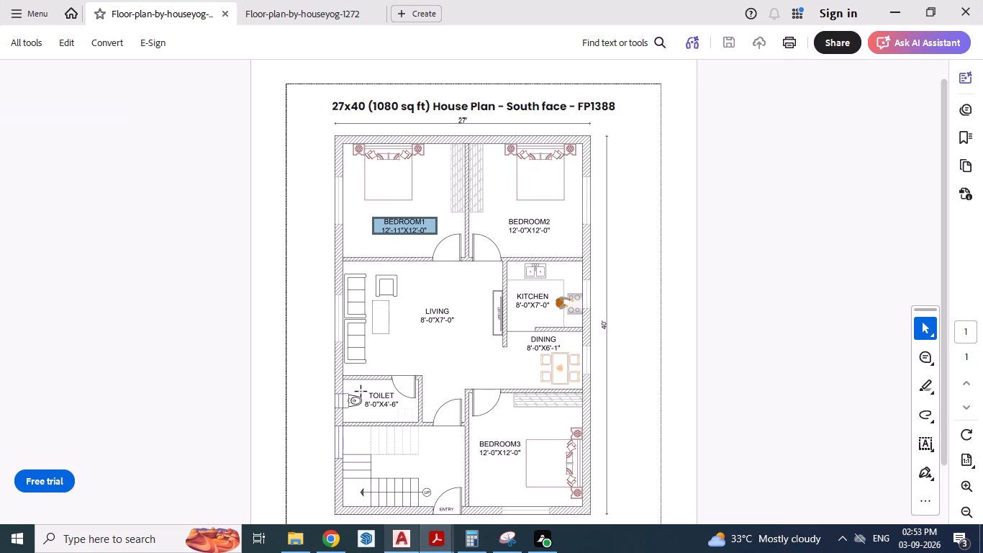
key(alt+Tab)
key(alt+Tab)
key(alt+Tab)
scroll(368, 380, down, 2)
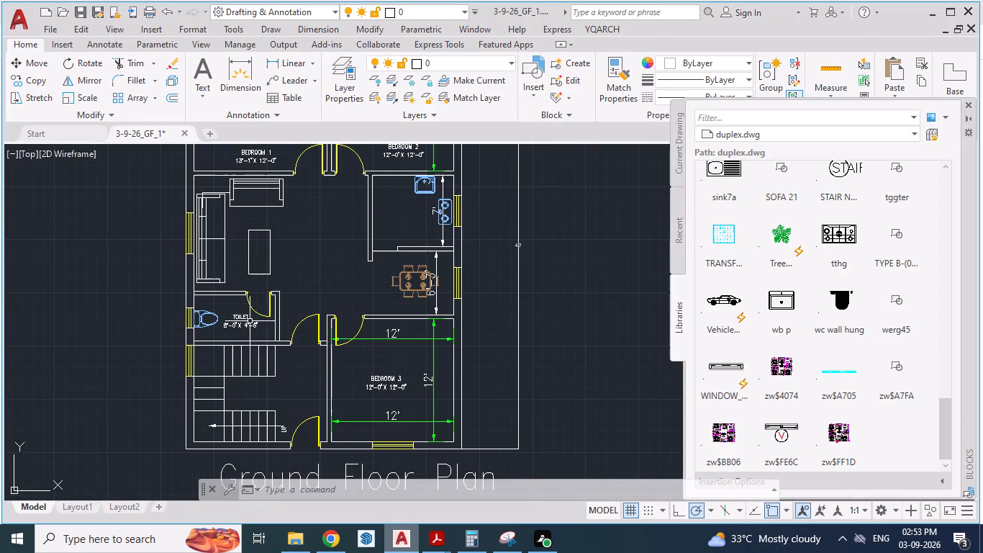
click(242, 320)
key(ctrl+c)
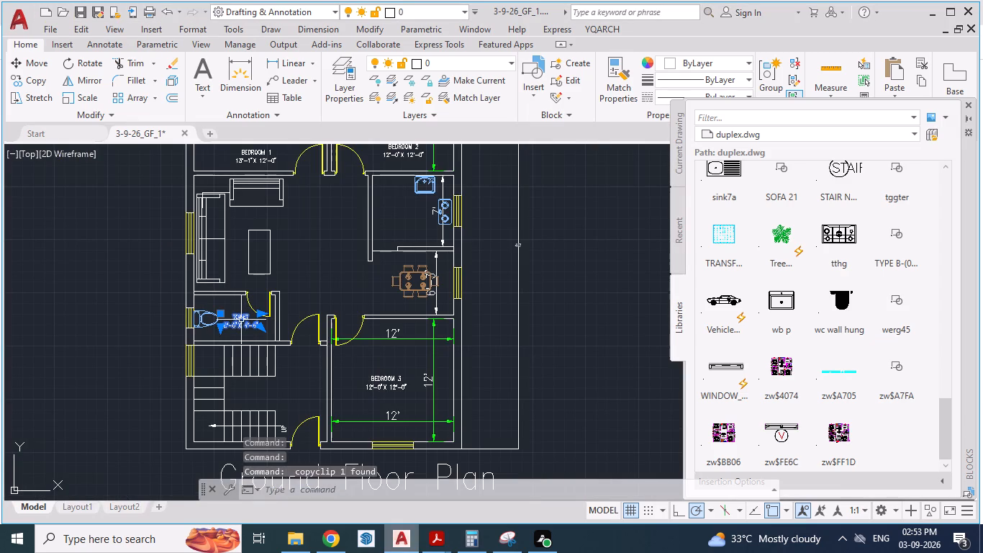
key(ctrl+v)
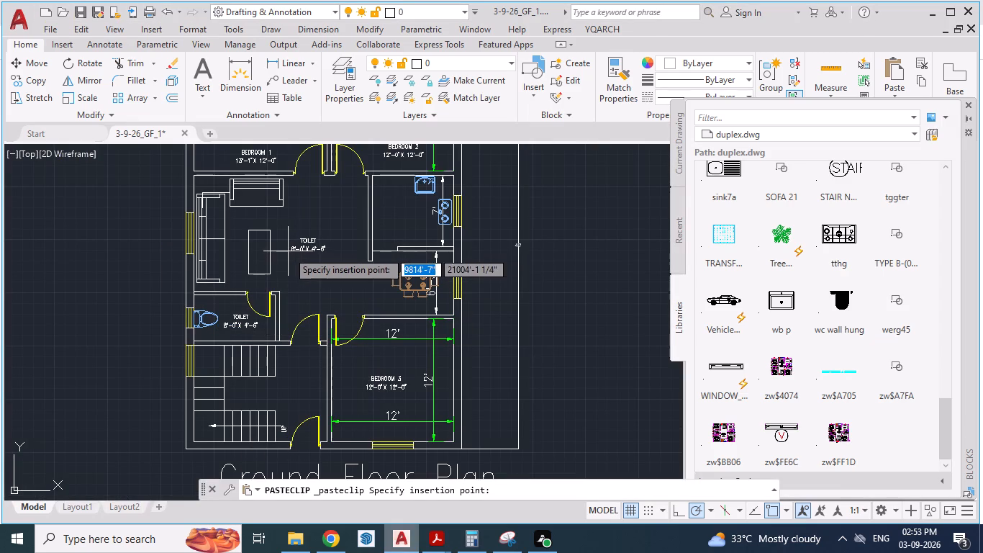
click(276, 251)
Change the room name of the pasted label beside the living room's centre table to LIVING ROOM and remove its size line.
triple_click(299, 246)
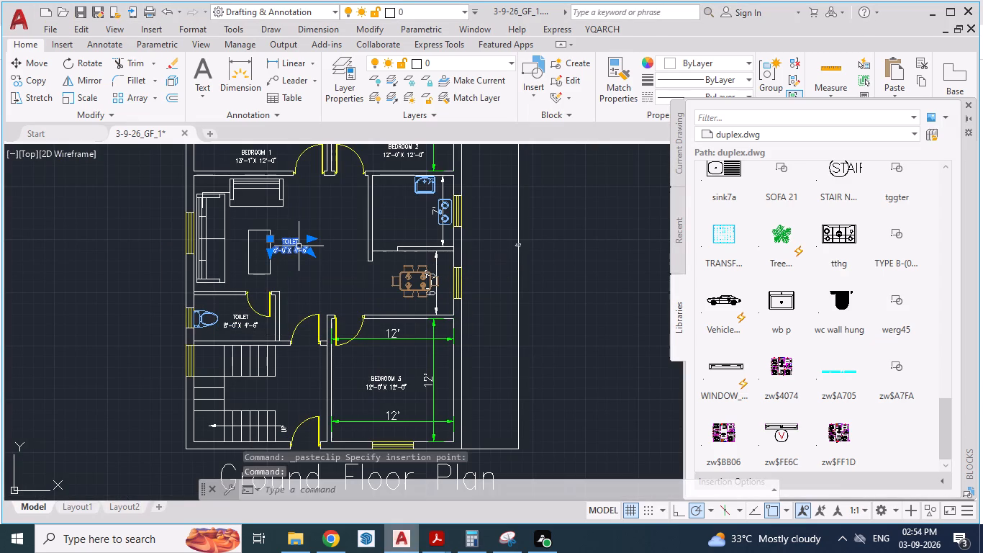
scroll(298, 246, up, 2)
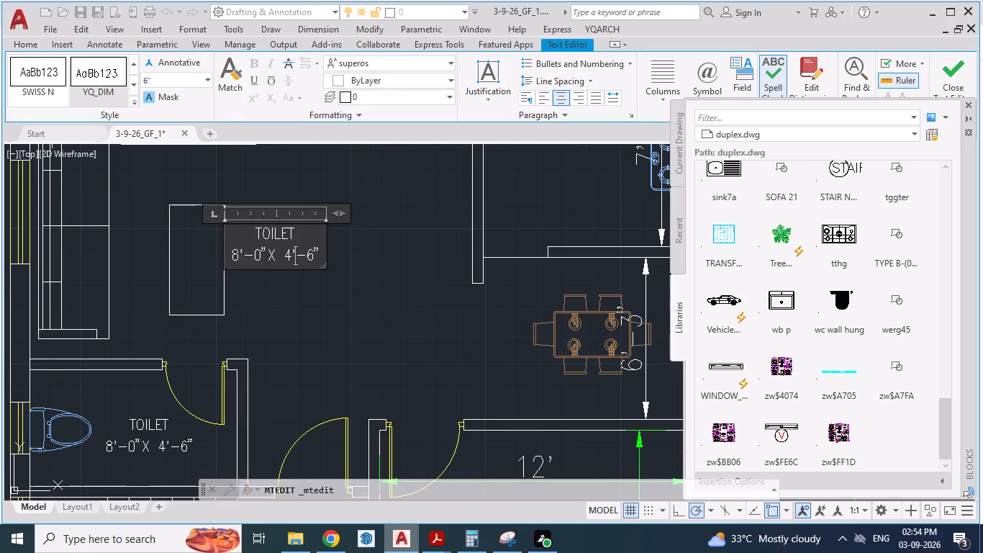
drag(291, 234, 243, 238)
key(Delete)
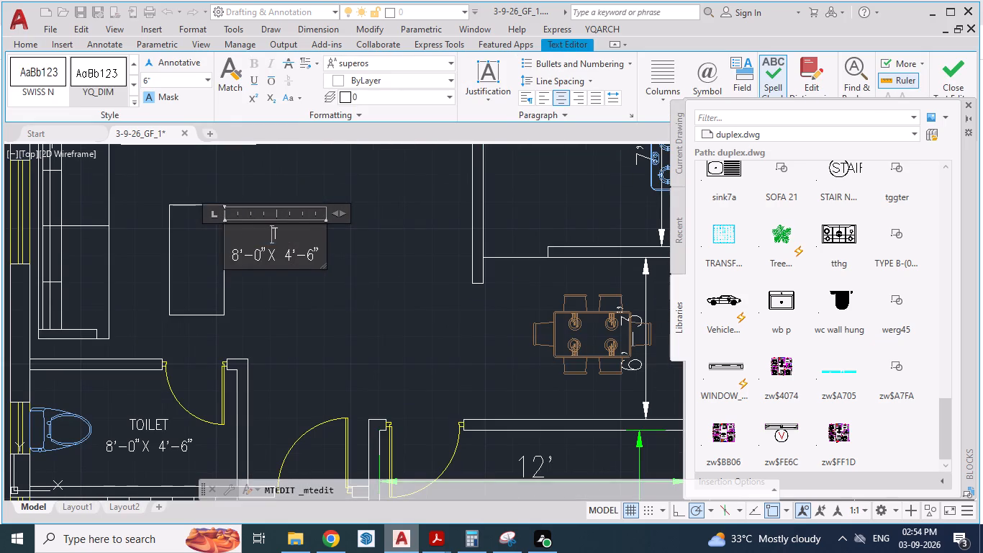
key(Delete)
text(LIVING)
key(Delete)
key(Delete)
key(Delete)
key(Delete)
key(Delete)
key(Delete)
key(Delete)
key(Delete)
key(Delete)
key(Delete)
key(Delete)
key(Delete)
key(Delete)
key(Delete)
key(Delete)
key(Delete)
key(Delete)
key(Delete)
key(Delete)
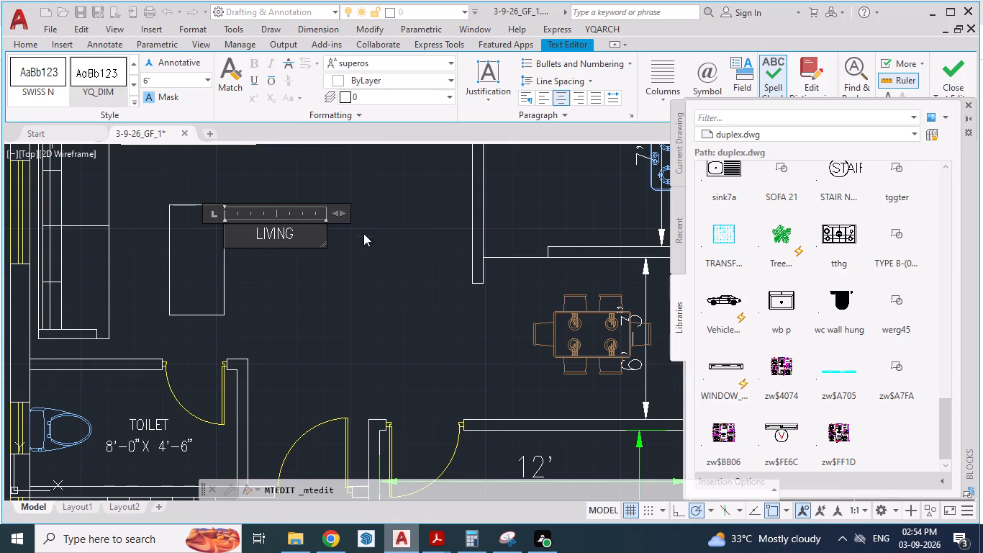
drag(345, 212, 330, 215)
key(space)
text(ROOM)
click(438, 301)
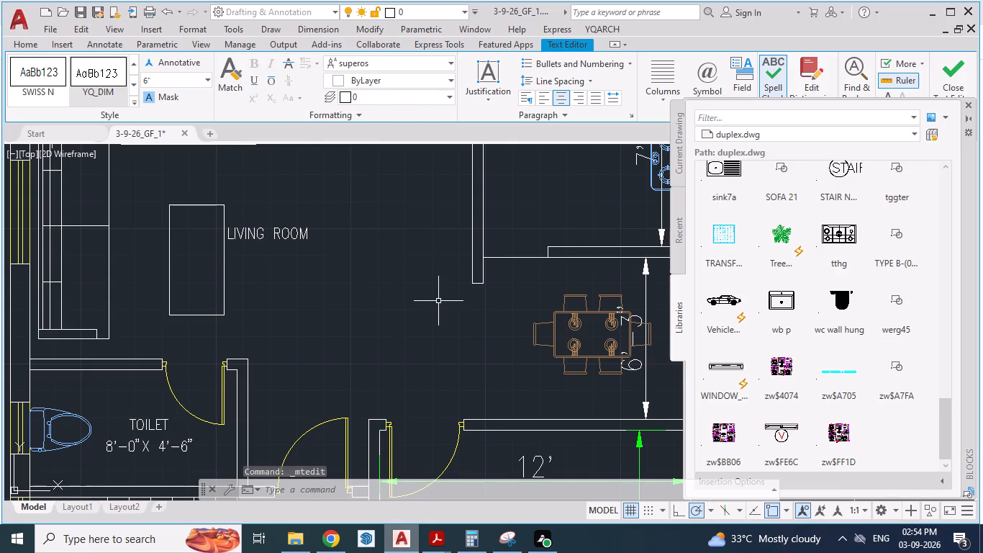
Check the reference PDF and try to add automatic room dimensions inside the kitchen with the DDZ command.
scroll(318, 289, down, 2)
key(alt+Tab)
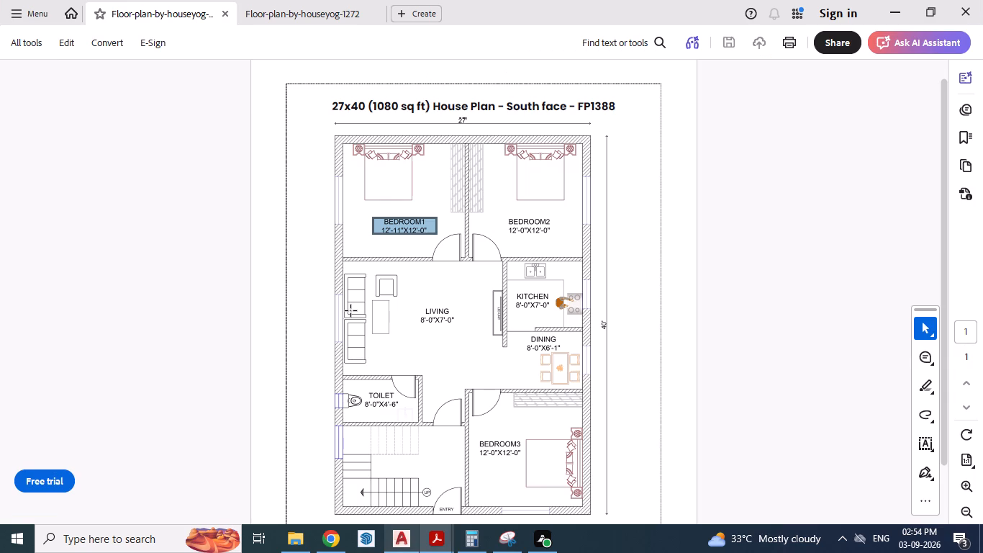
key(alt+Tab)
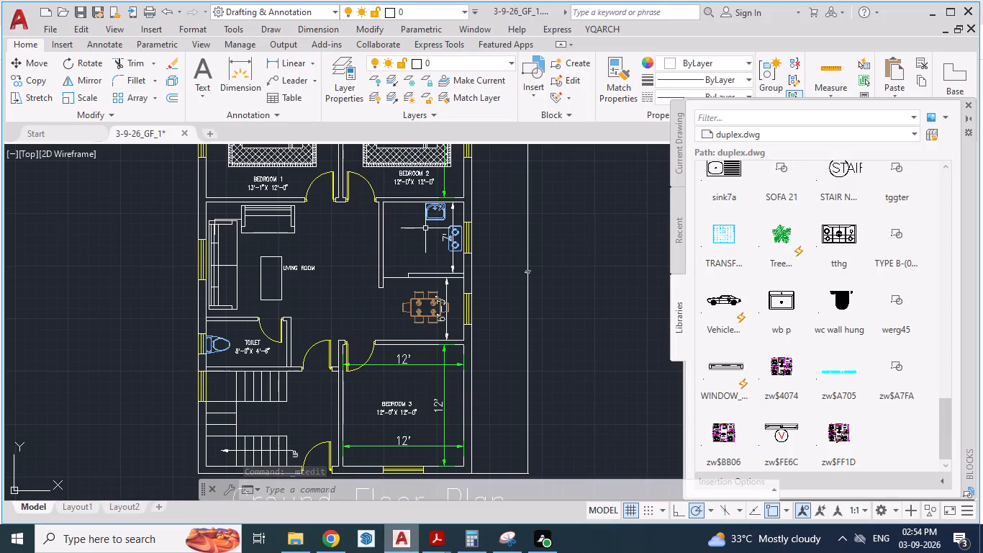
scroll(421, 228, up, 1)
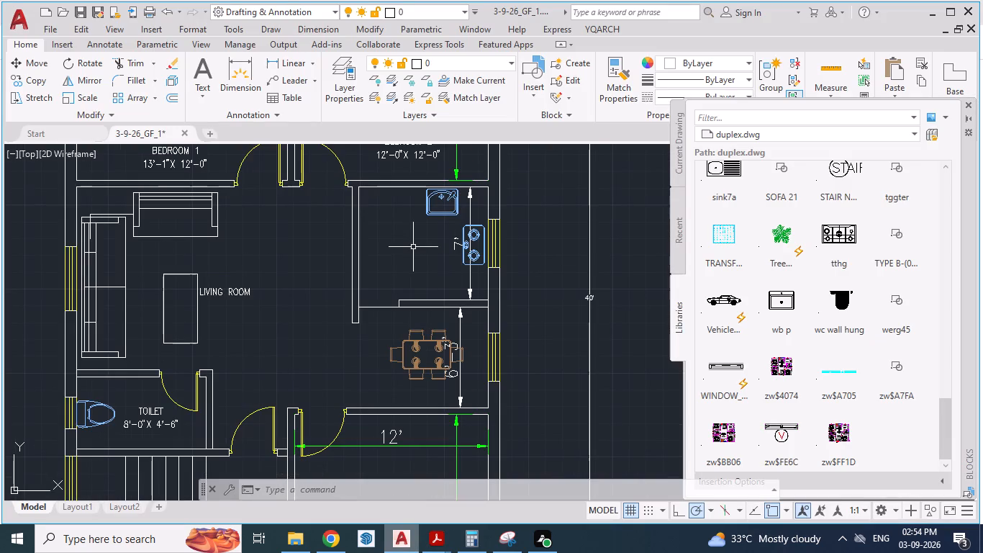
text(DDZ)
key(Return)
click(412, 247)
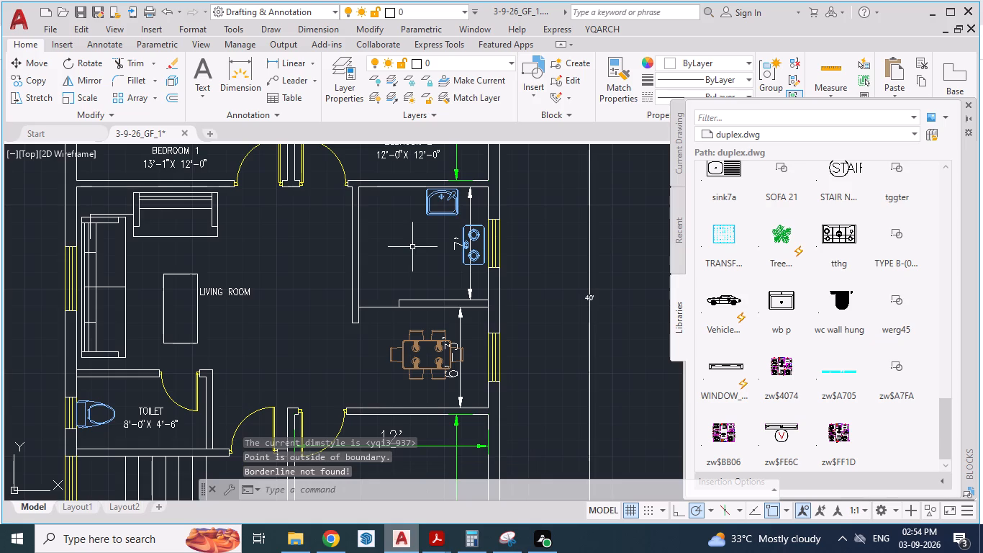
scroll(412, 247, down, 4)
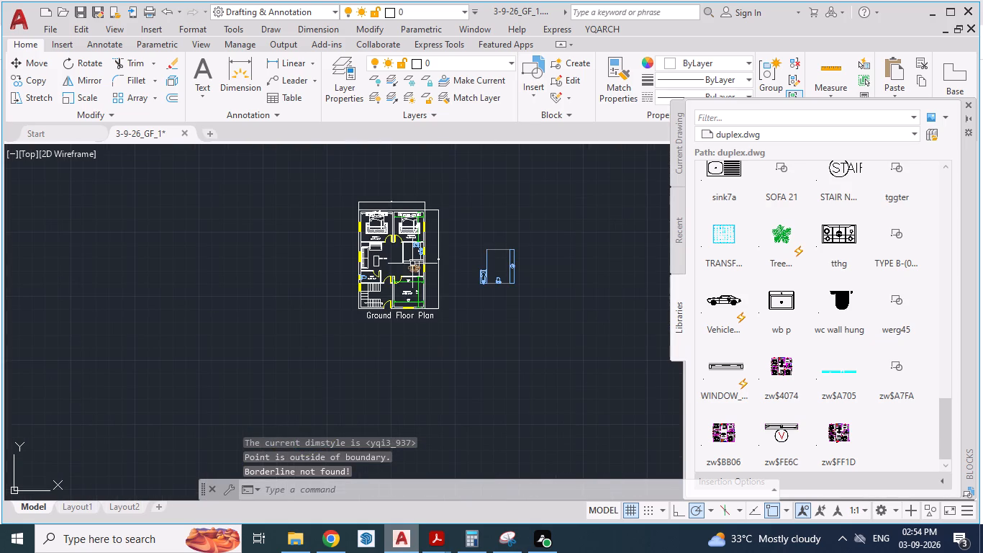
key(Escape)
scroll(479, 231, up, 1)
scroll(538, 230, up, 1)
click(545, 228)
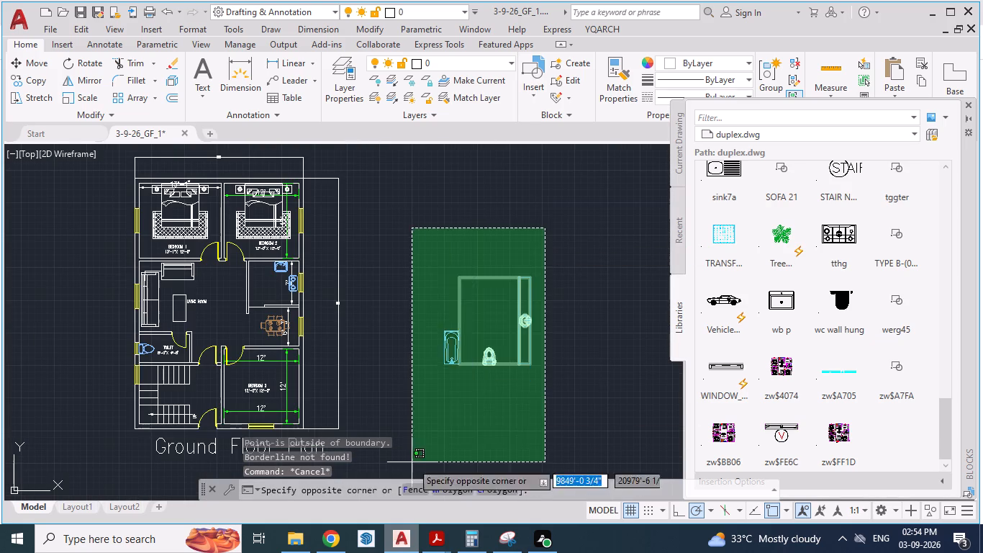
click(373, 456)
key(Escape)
Select the oval wash basin in the spare bathroom fixture layout east of the floor plan.
scroll(525, 336, up, 2)
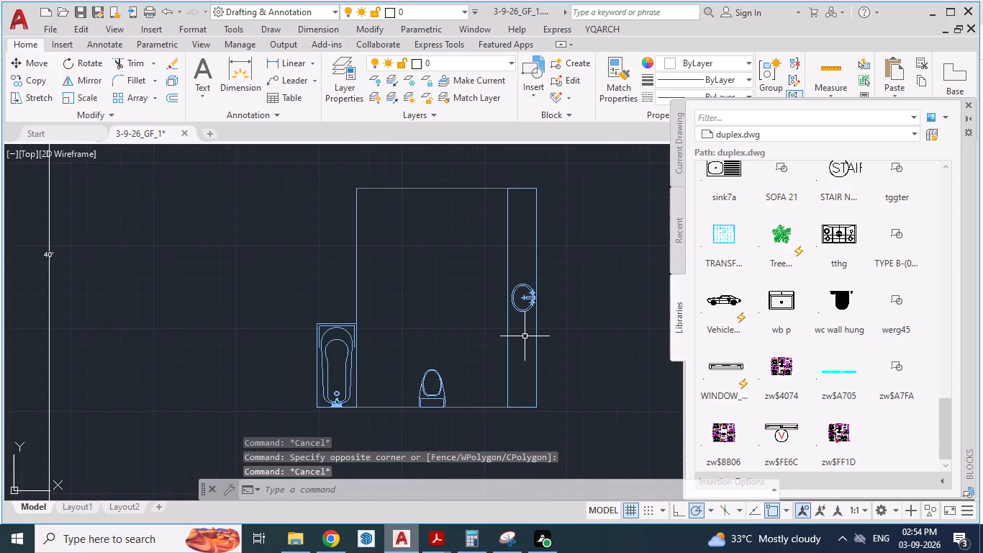
scroll(525, 336, up, 1)
click(523, 297)
scroll(523, 297, up, 3)
scroll(494, 346, down, 1)
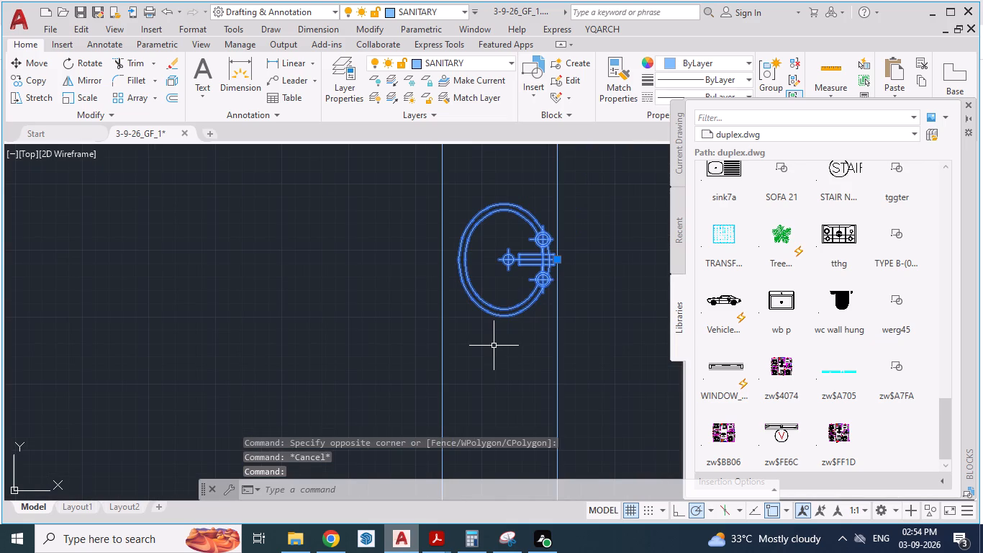
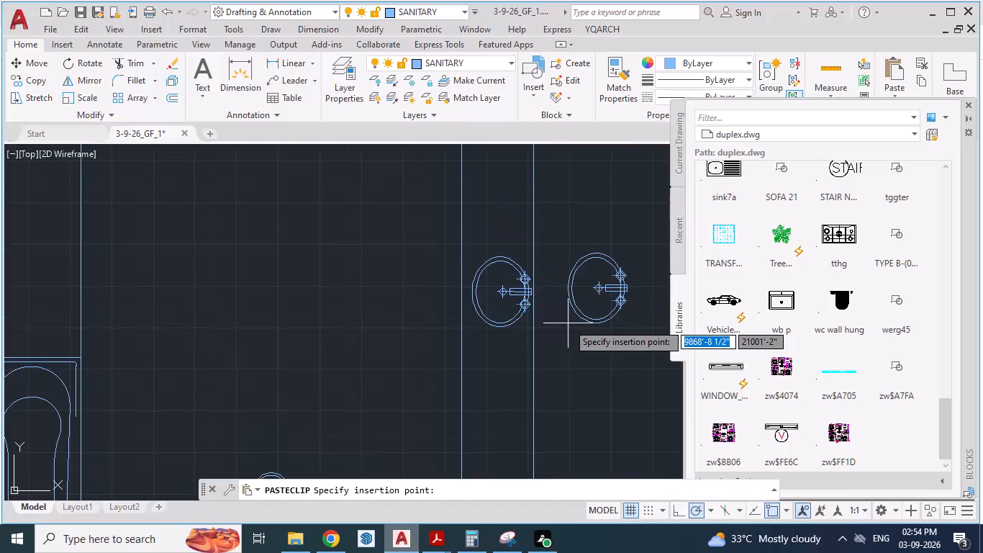
Paste the copied oval wash basin in the toilet, between the north wall and the TOILET label.
scroll(568, 323, down, 3)
scroll(453, 368, down, 2)
scroll(243, 378, up, 2)
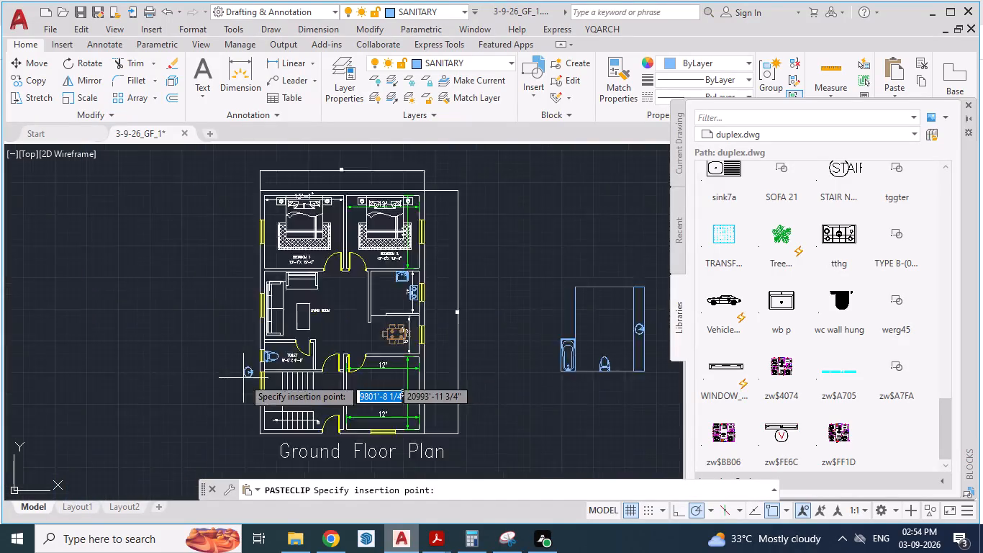
scroll(243, 378, up, 1)
scroll(347, 325, up, 2)
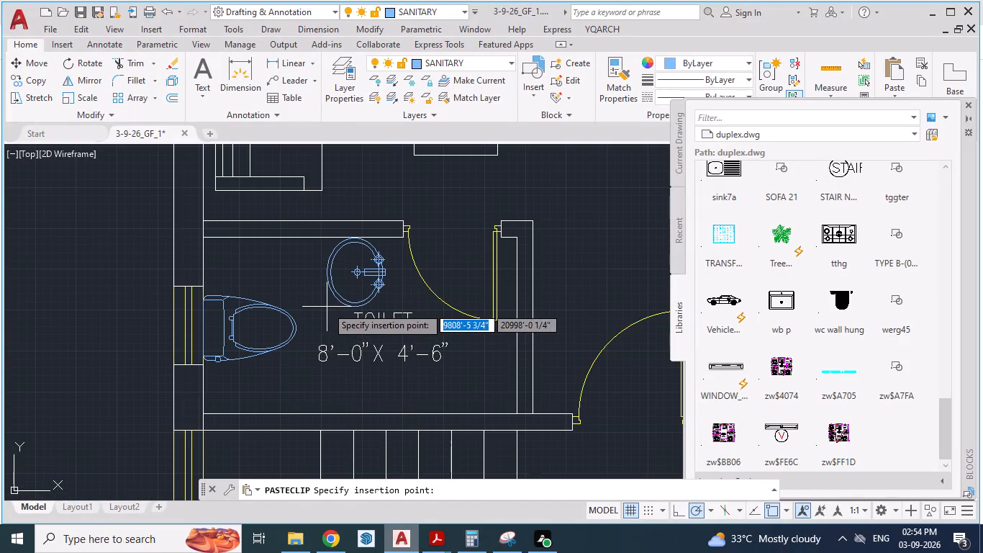
click(327, 307)
Rotate the pasted wash basin in the toilet by 90 degrees so its tap faces the north wall.
scroll(334, 297, up, 2)
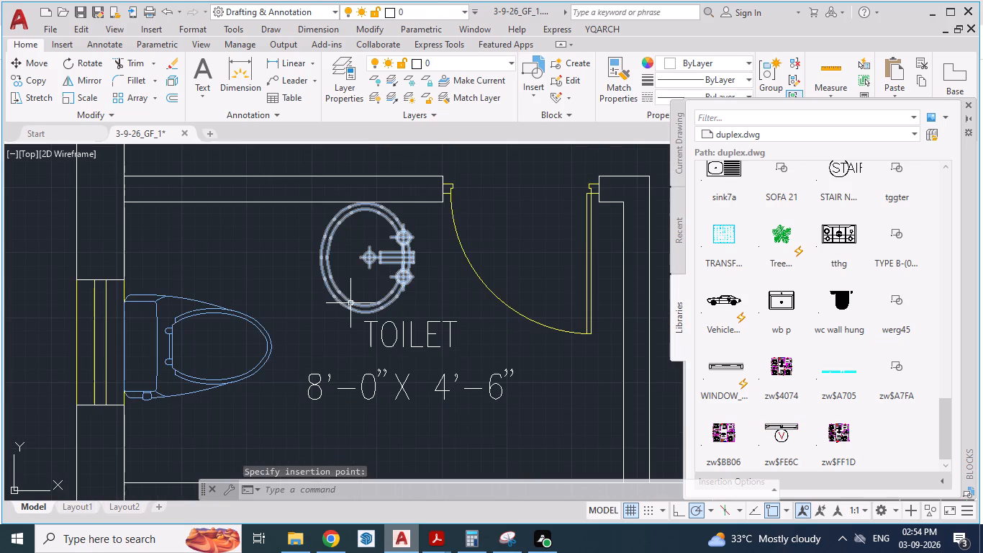
click(350, 303)
text(RO)
key(Return)
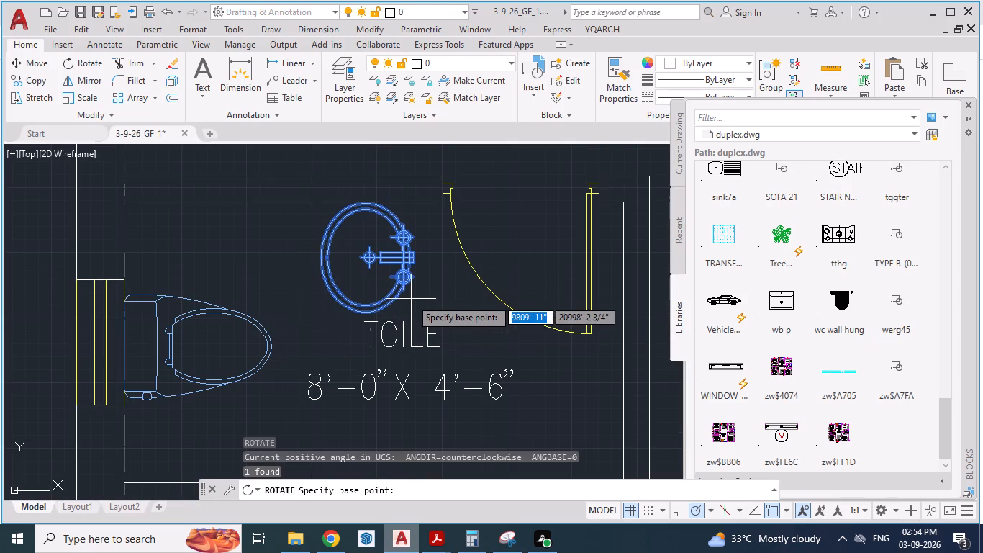
click(394, 298)
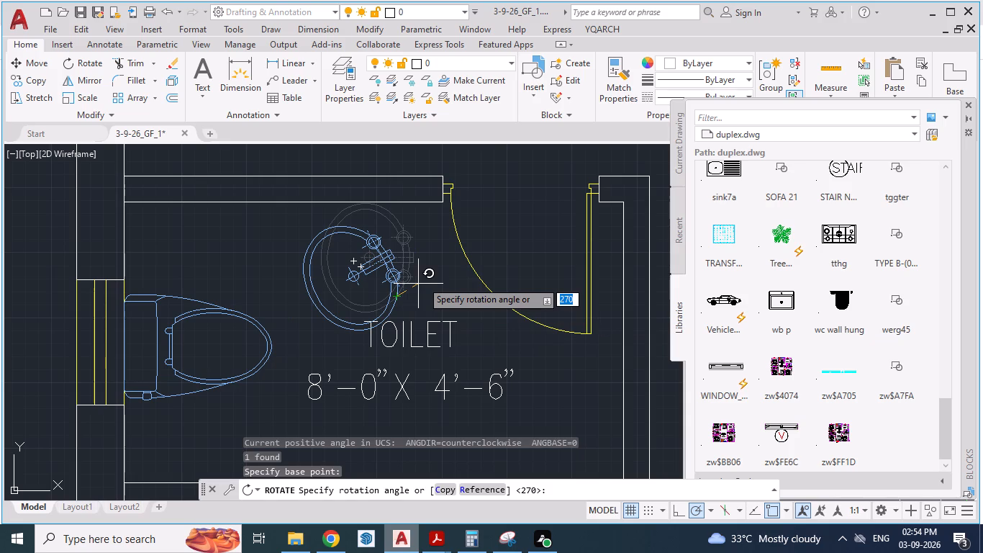
text(90)
key(Return)
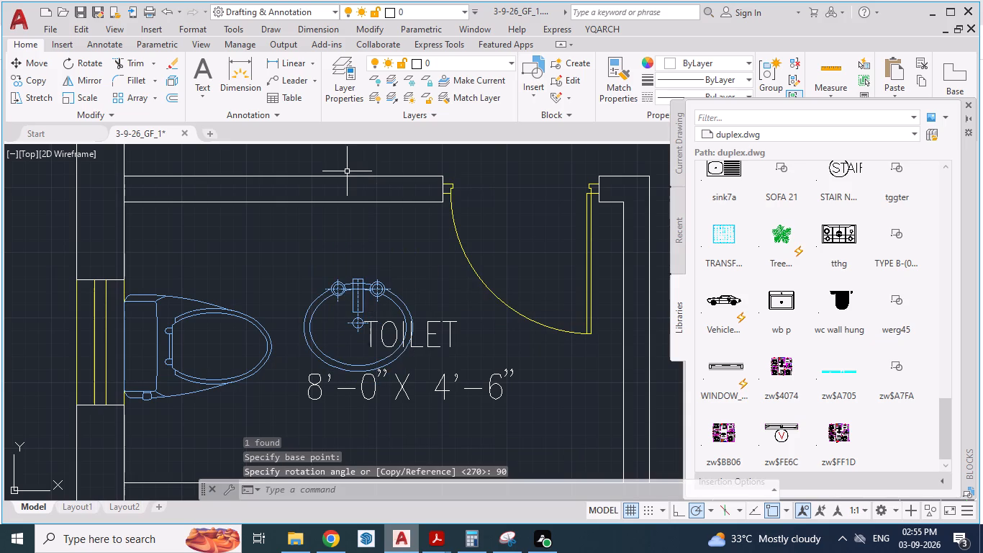
Move the wash basin up to the toilet's north wall, just west of the door.
click(330, 291)
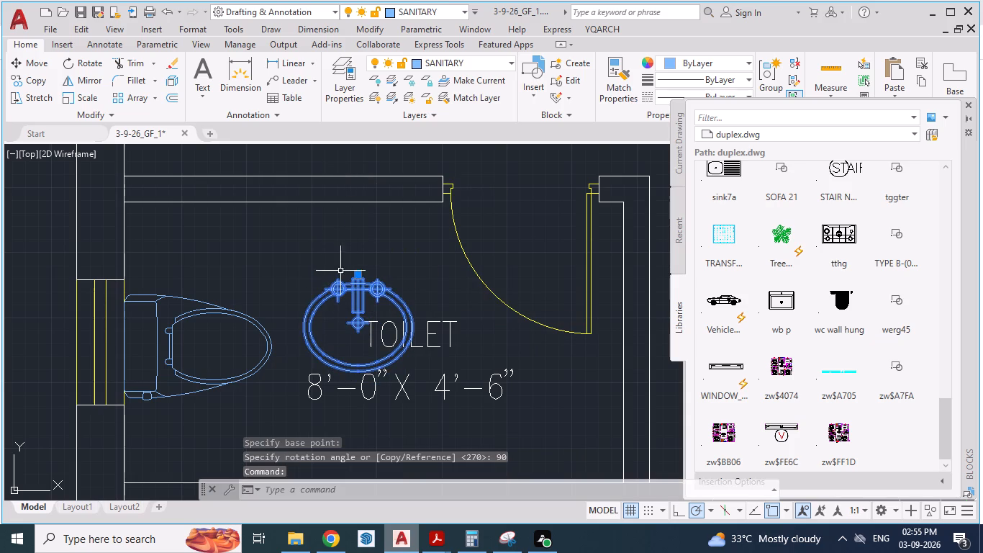
key(m)
key(Return)
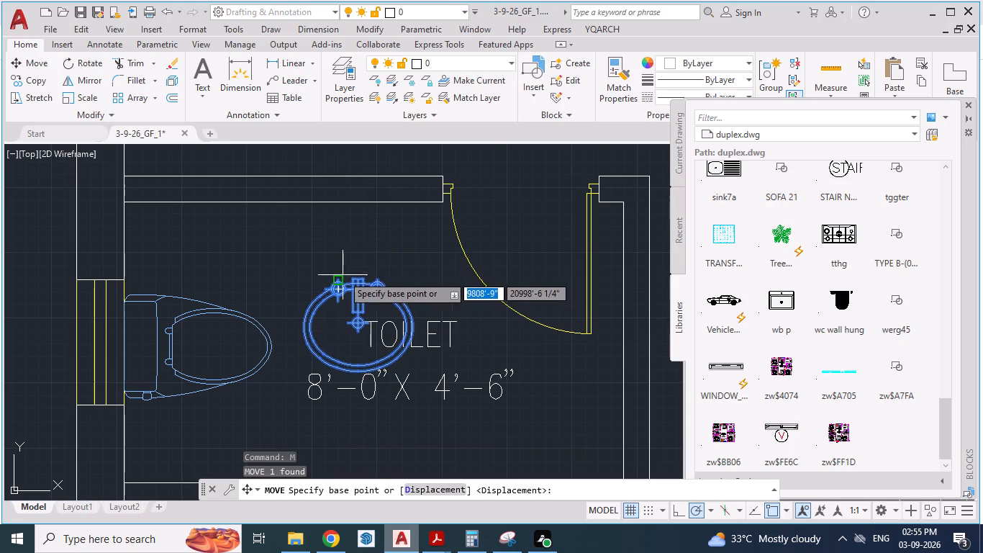
drag(354, 281, 373, 198)
click(373, 198)
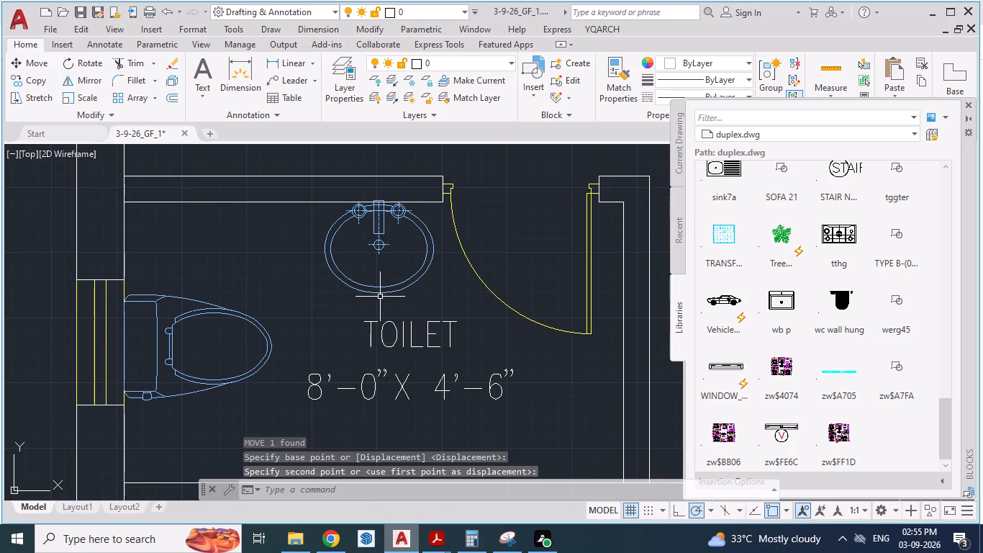
key(Escape)
scroll(376, 205, down, 2)
scroll(345, 258, down, 1)
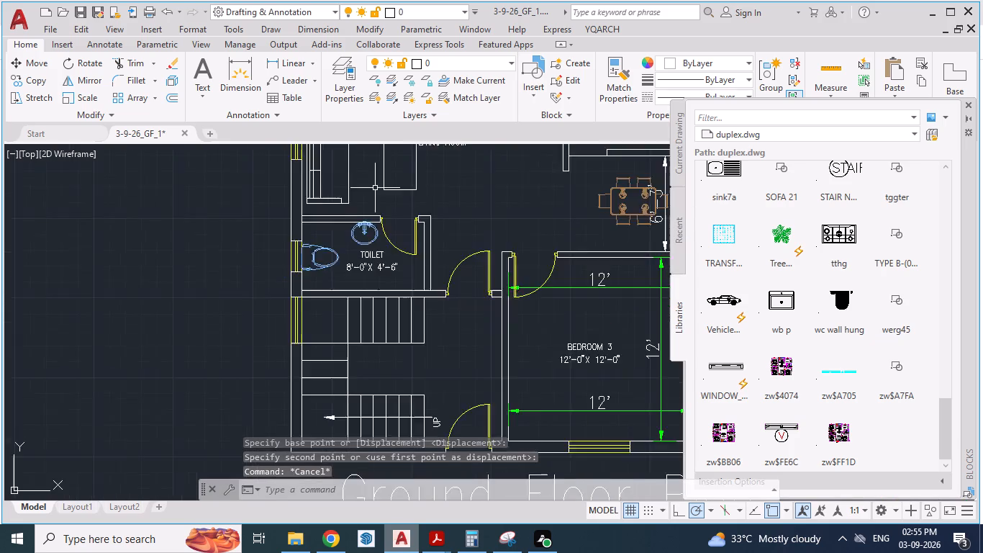
Move the wash basin slightly south so the back of its tap lines up with the toilet wall's inner face.
scroll(362, 209, up, 3)
click(368, 266)
key(m)
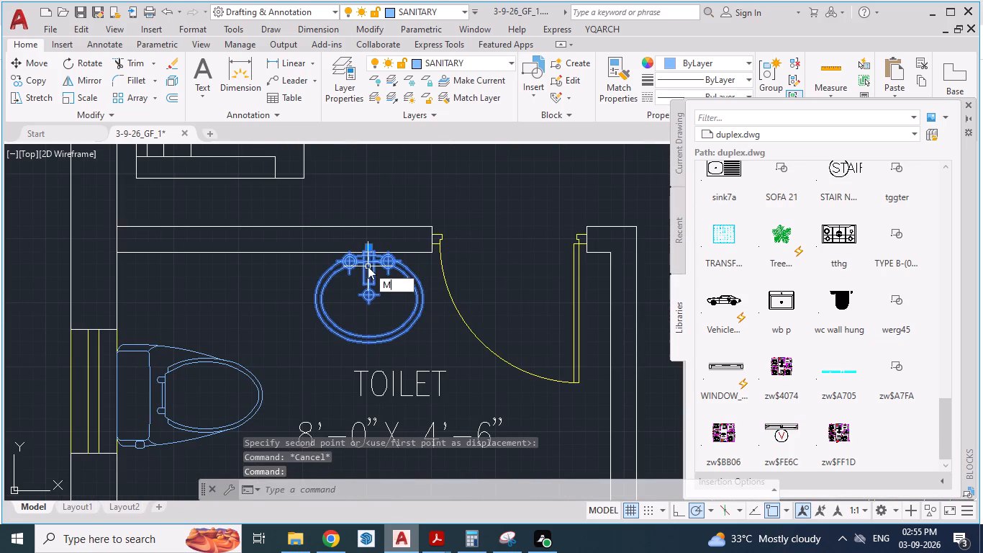
key(Return)
scroll(368, 266, up, 2)
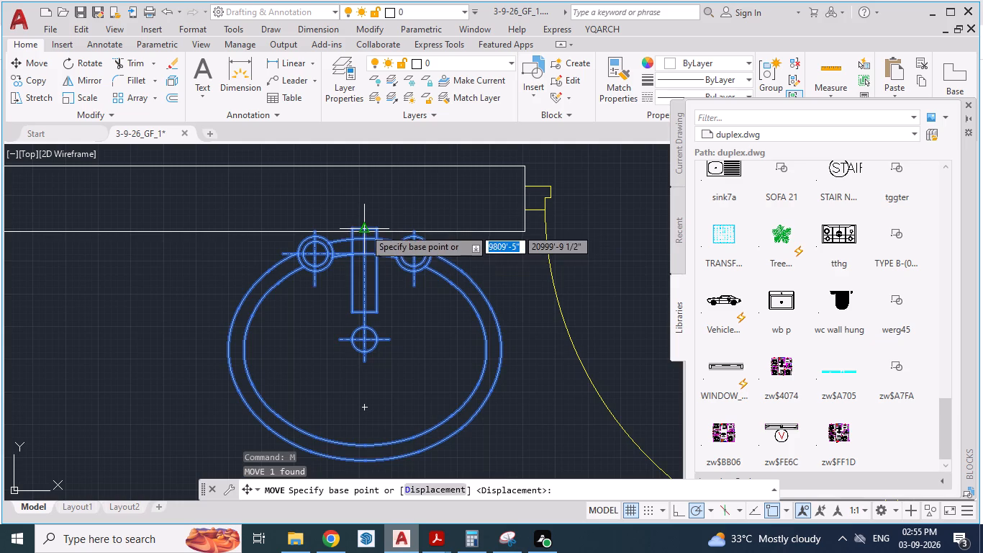
drag(364, 228, 365, 235)
click(365, 235)
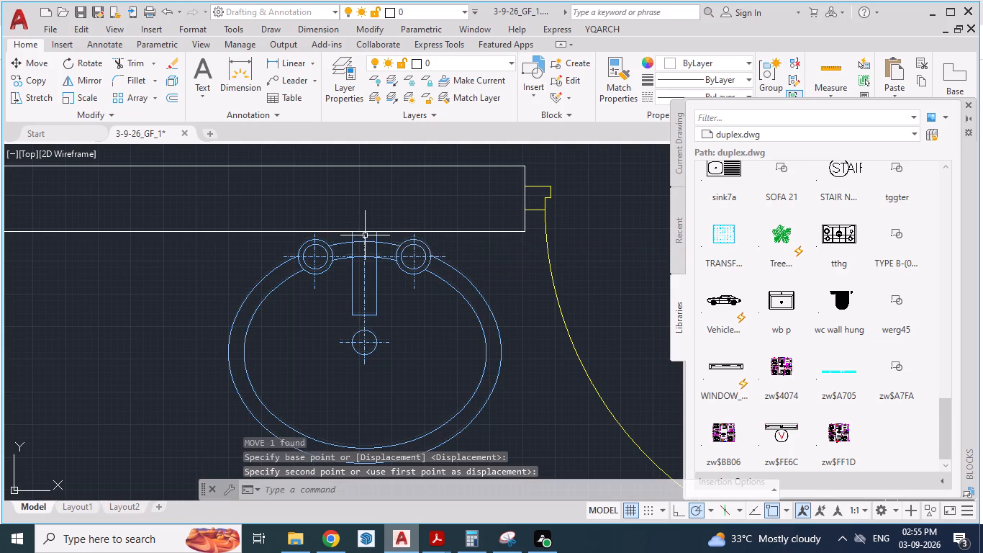
scroll(337, 218, down, 4)
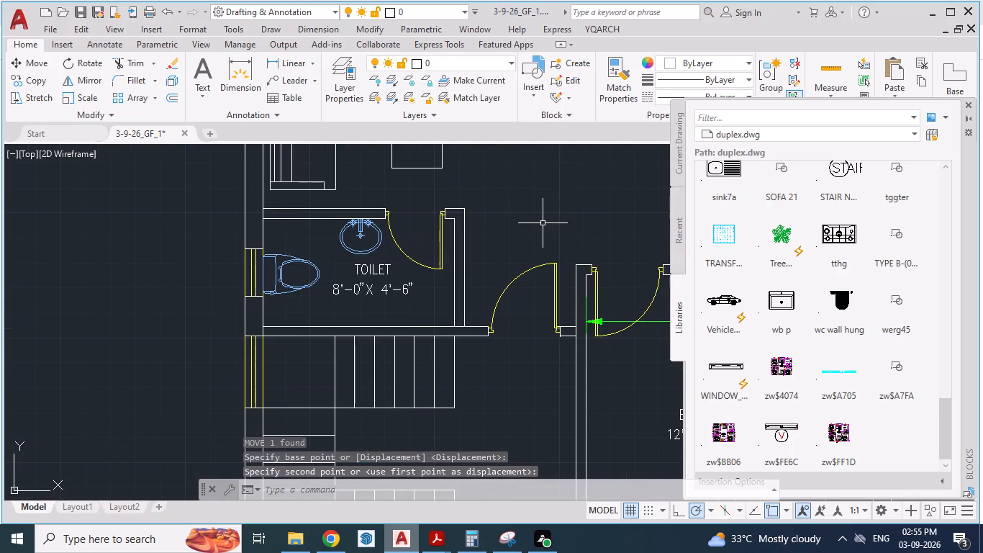
key(Escape)
key(Escape)
Compare the floor plan with the reference PDF, examining the toilet, living, kitchen and dining areas and their labels.
scroll(370, 236, down, 2)
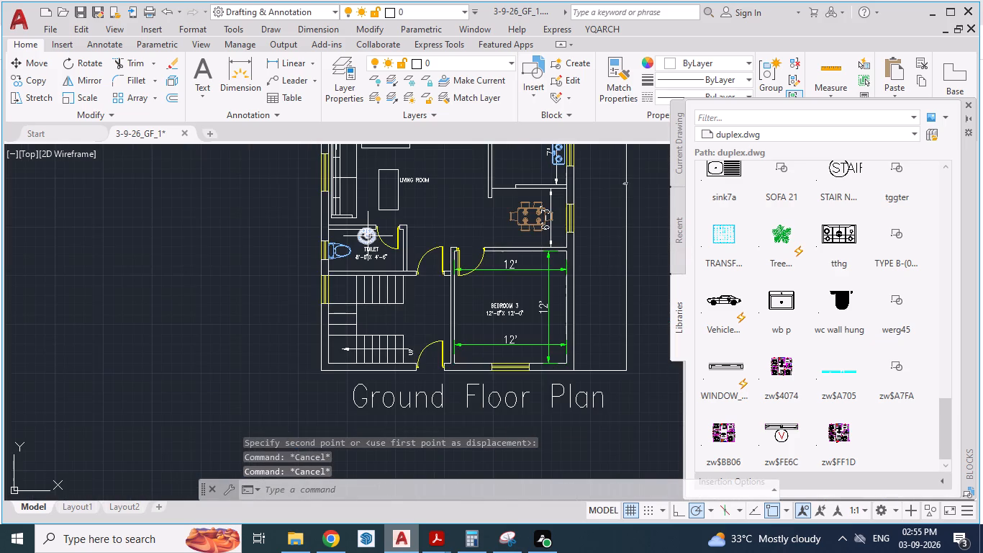
scroll(420, 263, up, 1)
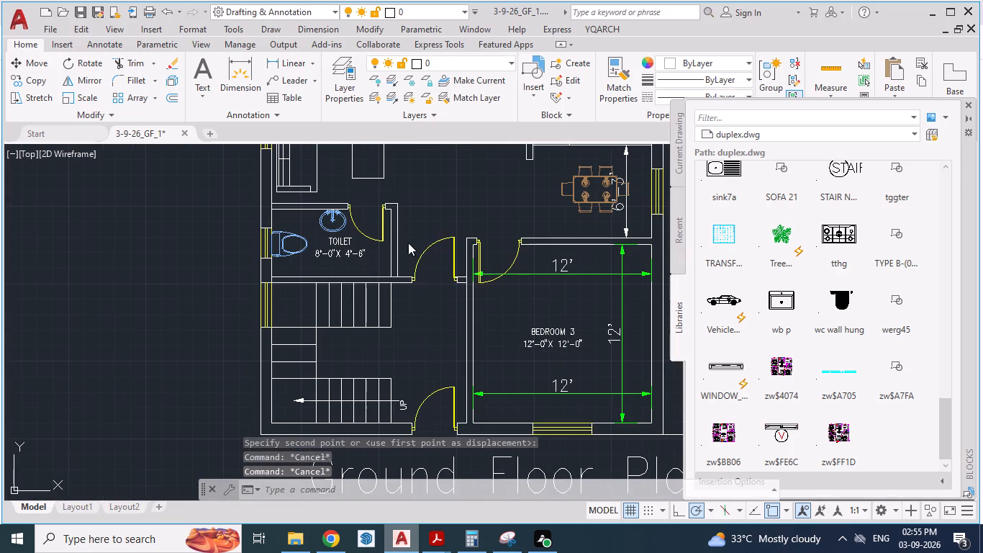
key(alt+Tab)
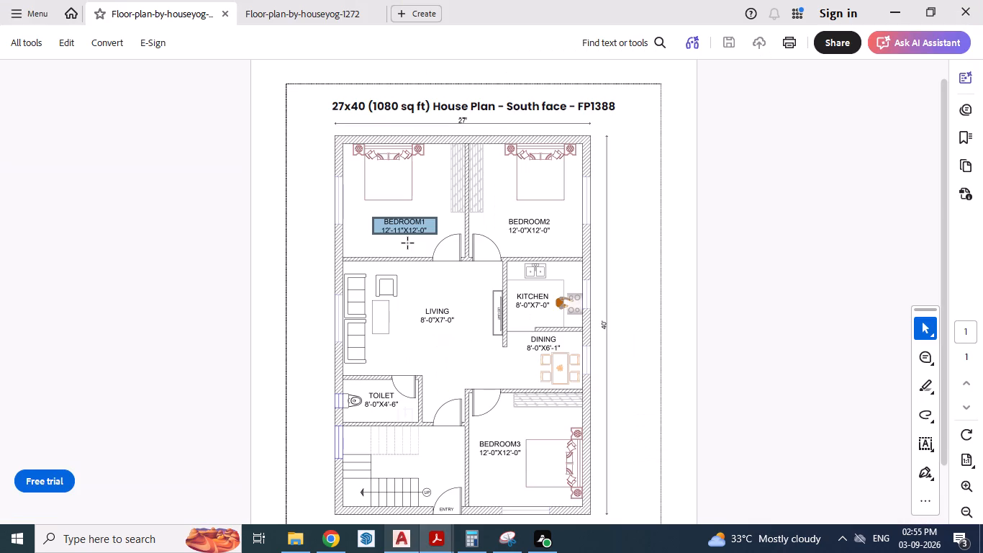
key(alt+Tab)
scroll(407, 249, down, 1)
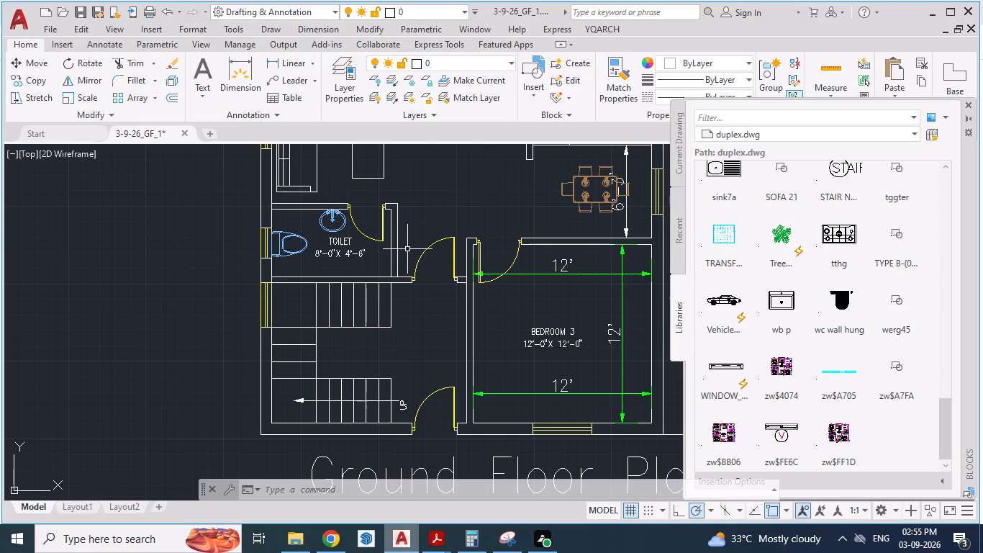
scroll(407, 251, down, 1)
scroll(438, 194, up, 2)
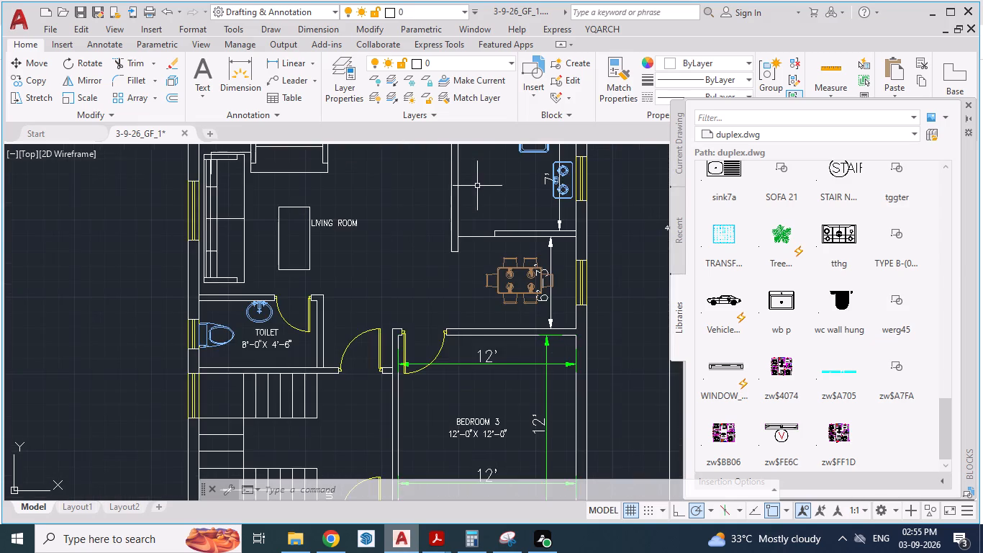
scroll(471, 228, down, 1)
key(alt+Tab)
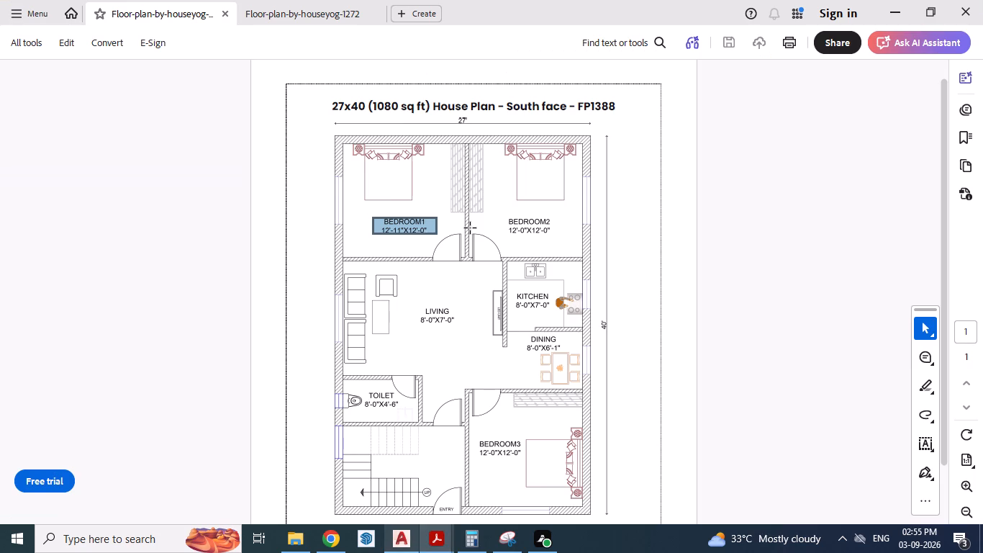
key(alt+Tab)
scroll(501, 265, up, 2)
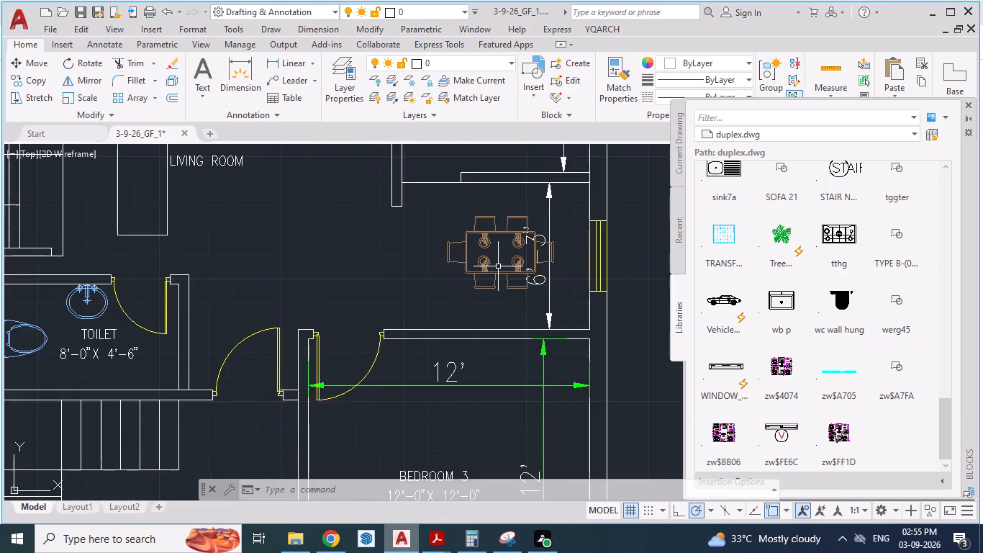
scroll(498, 266, down, 1)
key(alt+Tab)
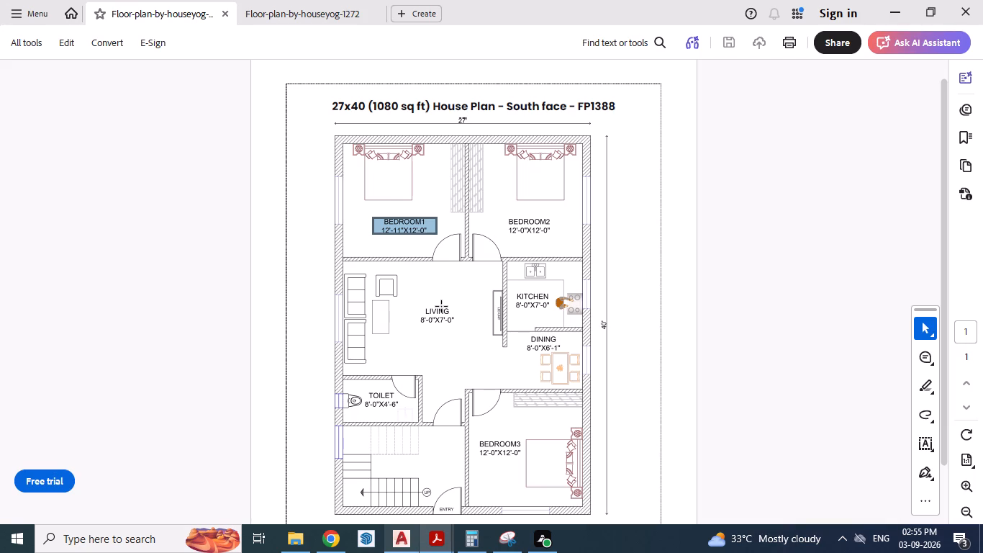
key(alt+Tab)
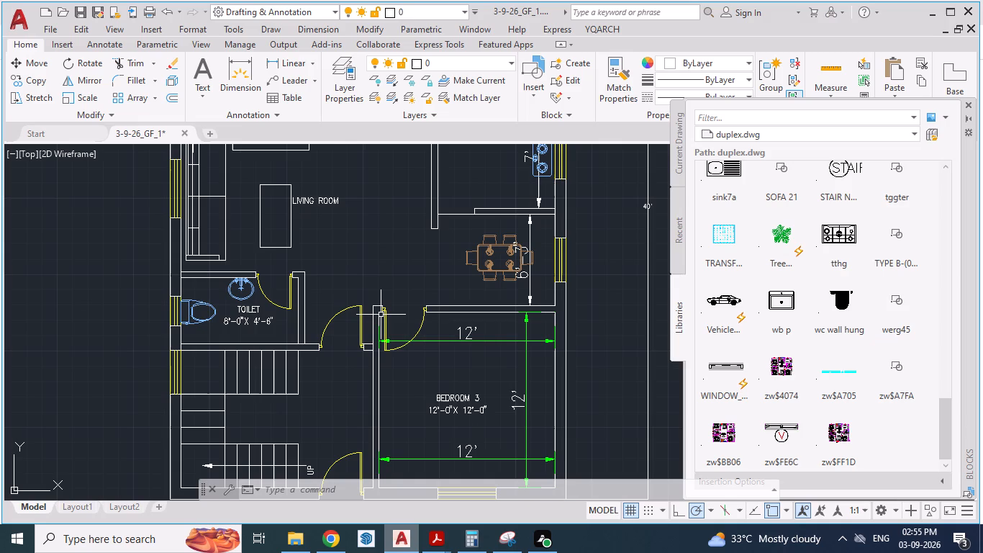
Copy the LIVING ROOM label into the kitchen, west of the stove, and change its text to KITCHEN.
click(325, 199)
key(ctrl+c)
key(ctrl+v)
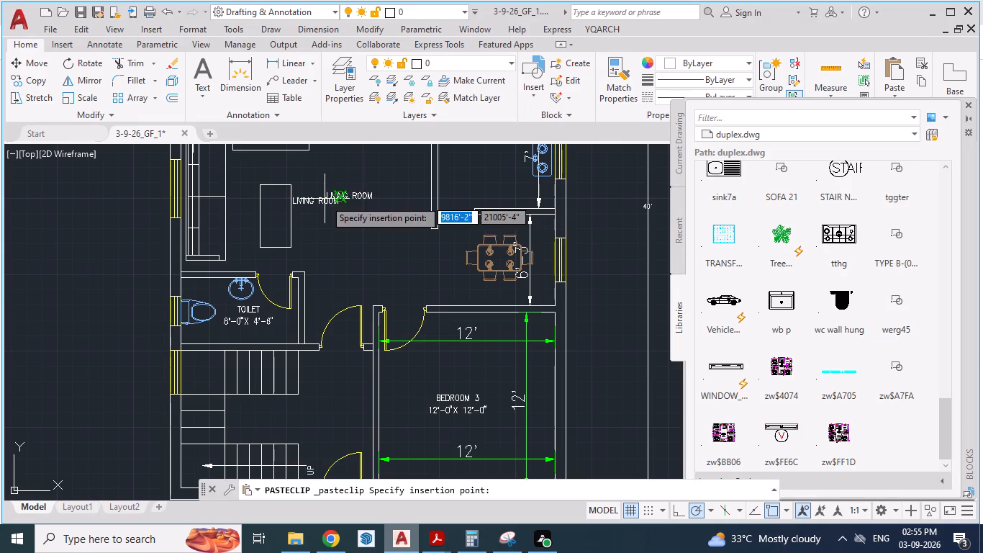
scroll(443, 266, down, 1)
scroll(435, 194, up, 2)
click(475, 213)
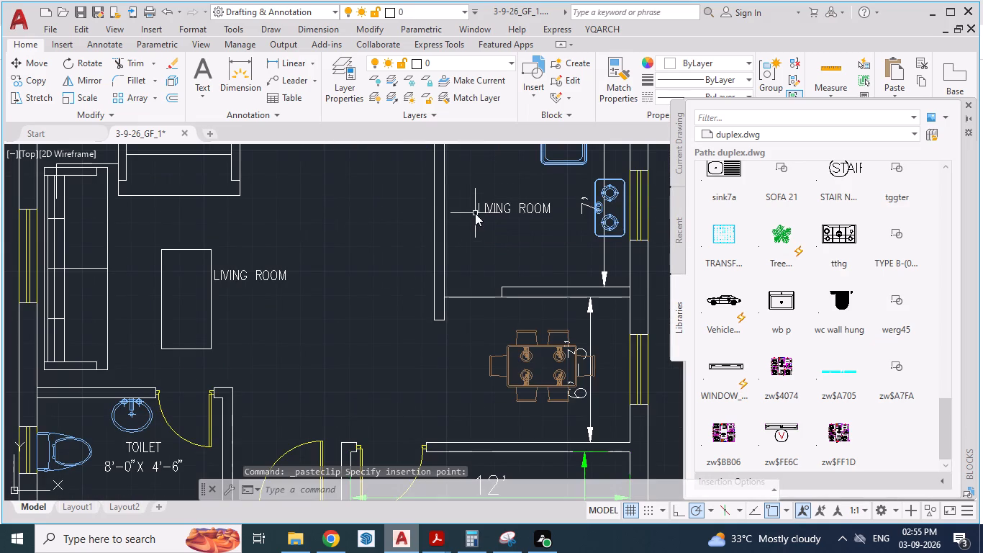
triple_click(502, 208)
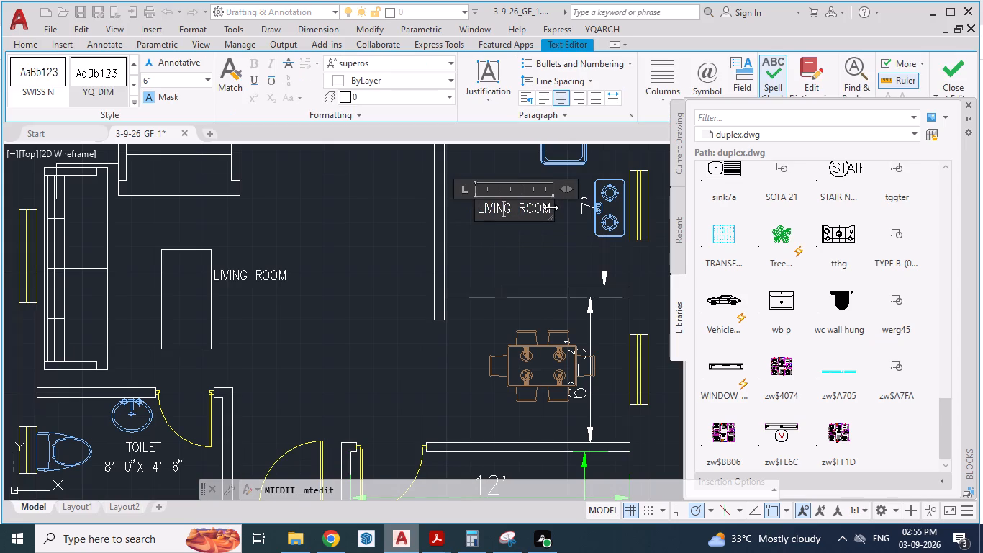
drag(548, 210, 426, 207)
drag(426, 207, 394, 201)
text(KITCHEN)
click(475, 231)
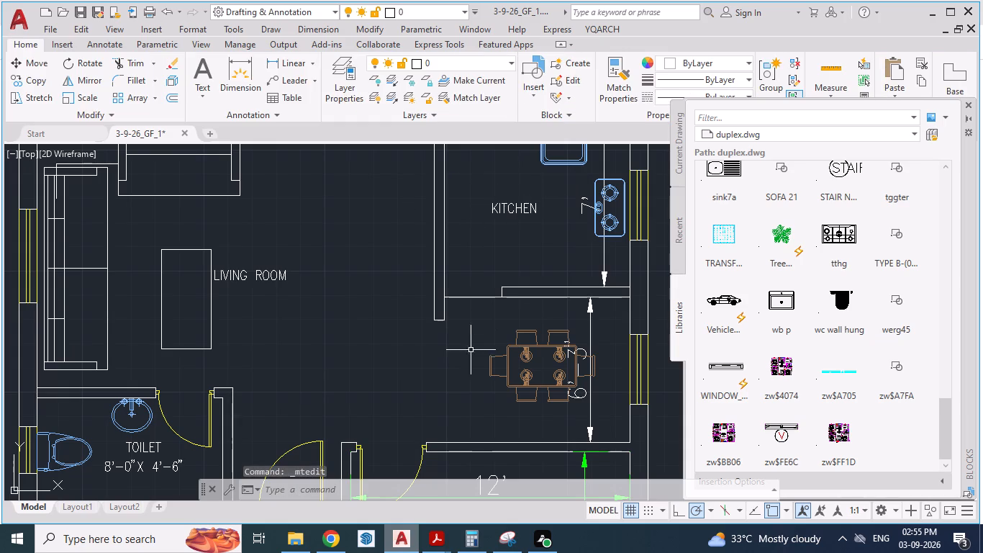
Paste another copy of the LIVING ROOM label just south of the dining table and change its text to DINING ROOM.
key(ctrl+v)
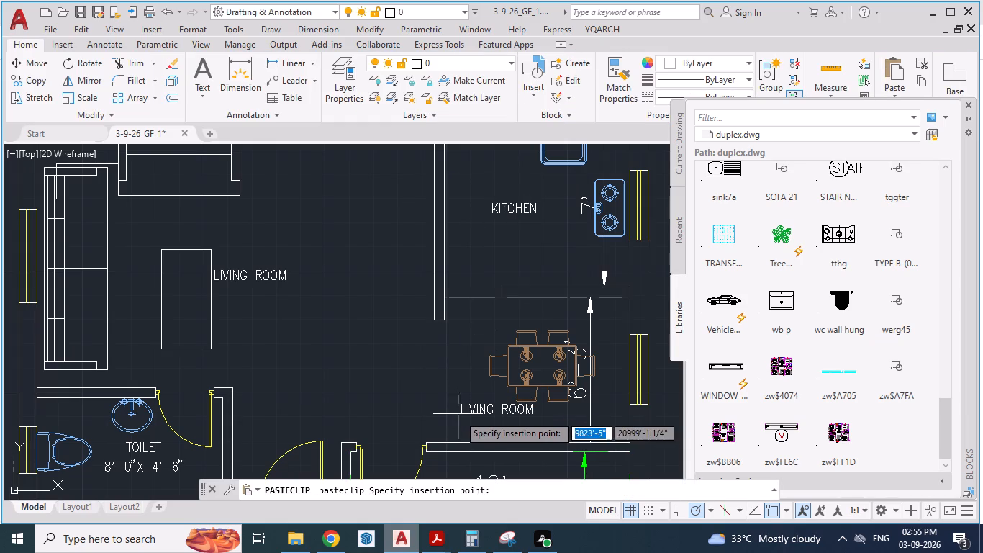
click(462, 415)
triple_click(473, 410)
click(473, 410)
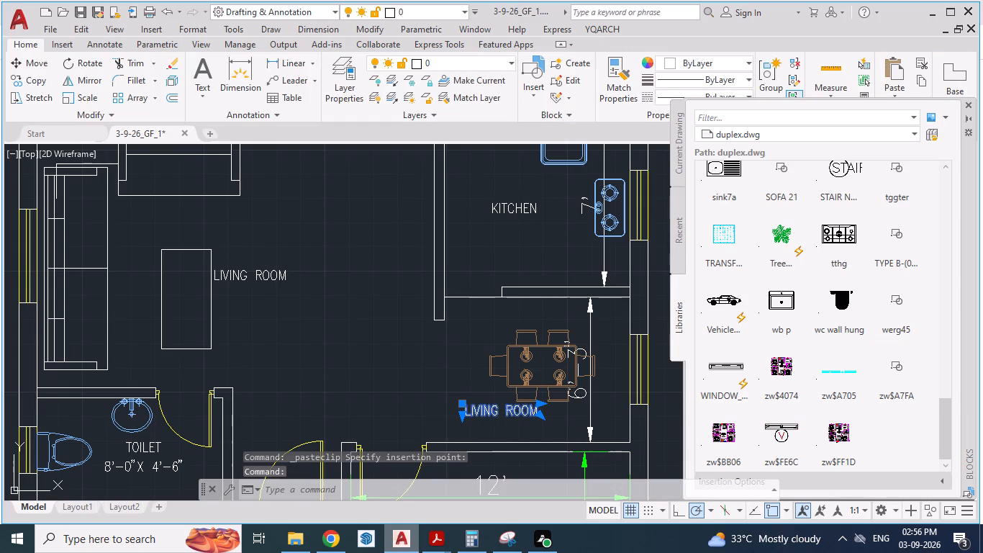
text(DINING)
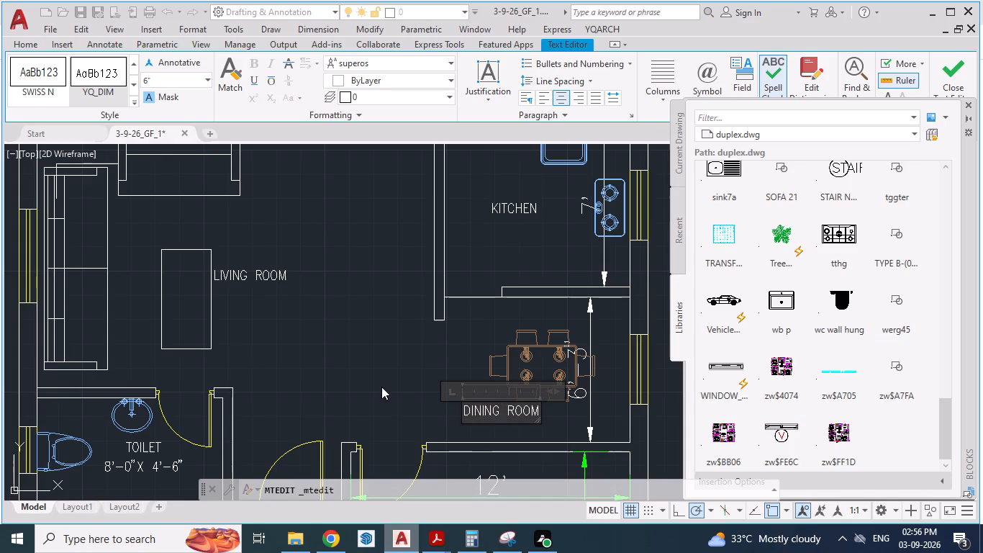
click(381, 387)
Save the drawing.
scroll(394, 387, down, 2)
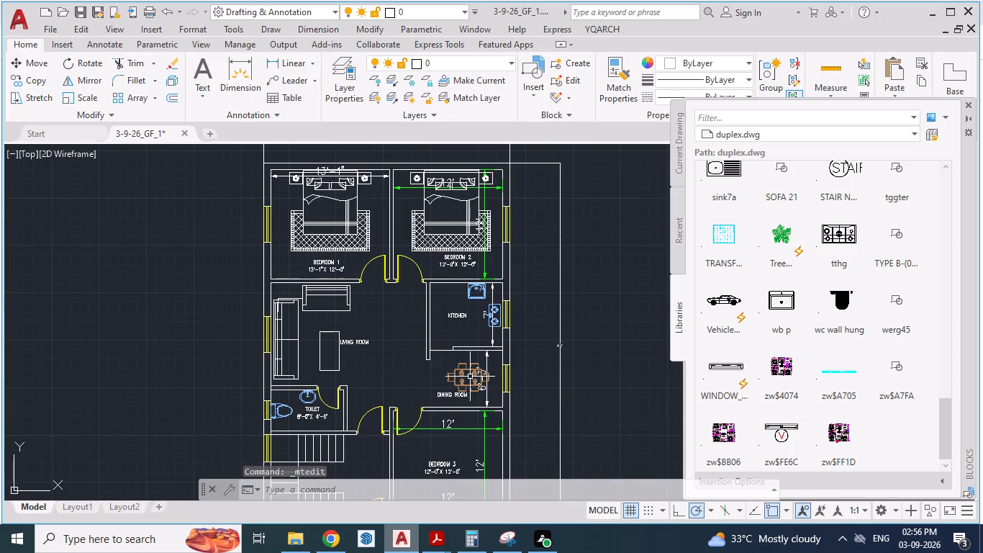
scroll(519, 280, down, 1)
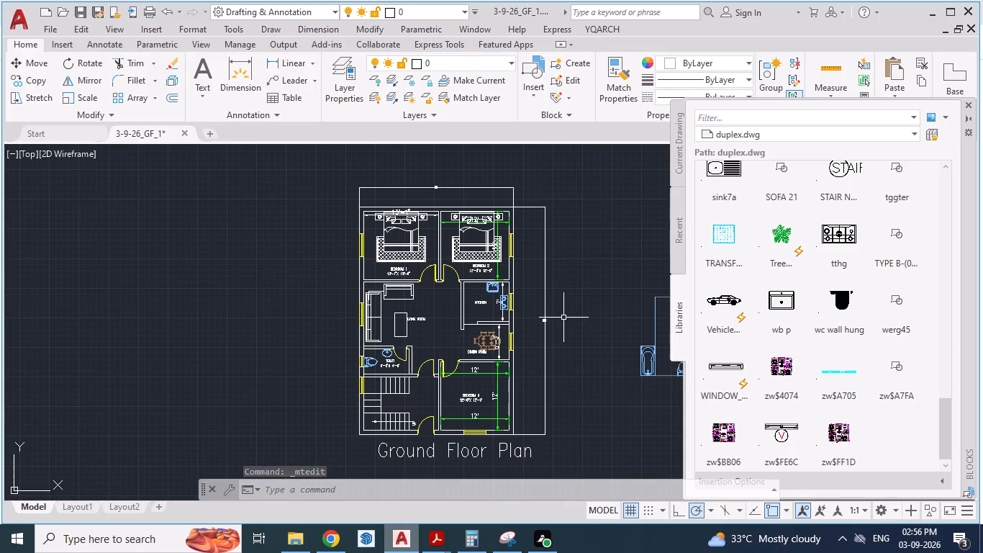
key(ctrl+s)
Delete the spare bathroom layout east of the ground floor plan.
scroll(458, 328, down, 3)
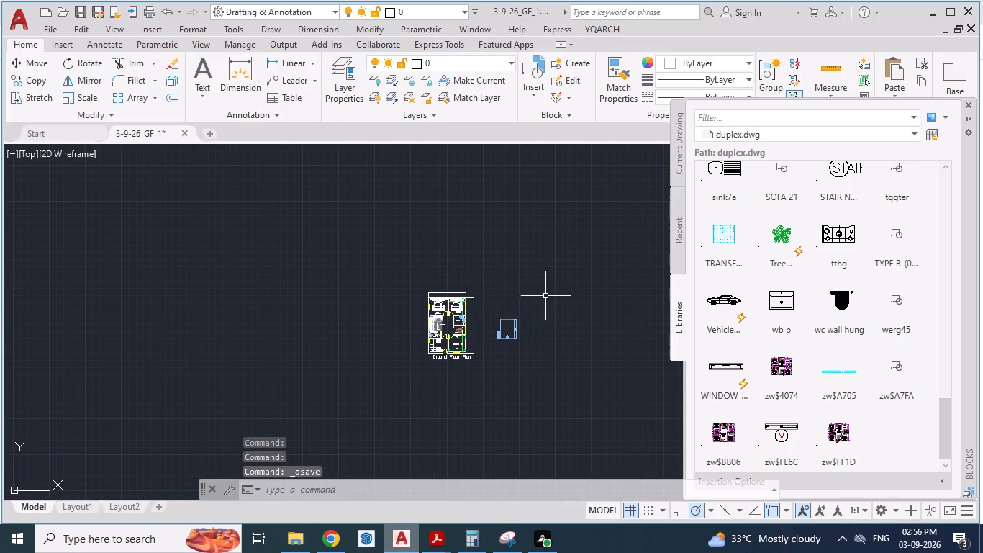
click(551, 292)
click(491, 364)
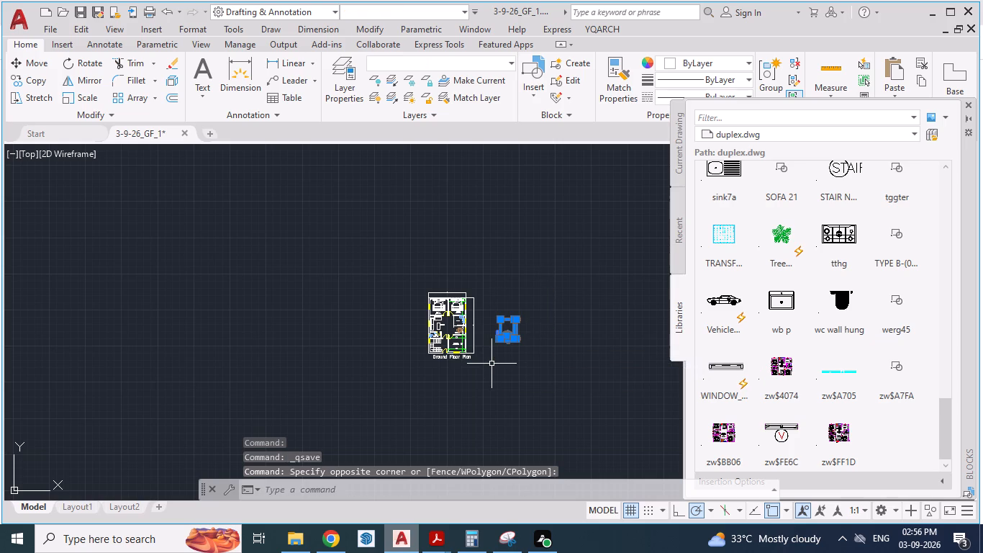
key(Delete)
scroll(491, 364, up, 3)
scroll(487, 360, down, 2)
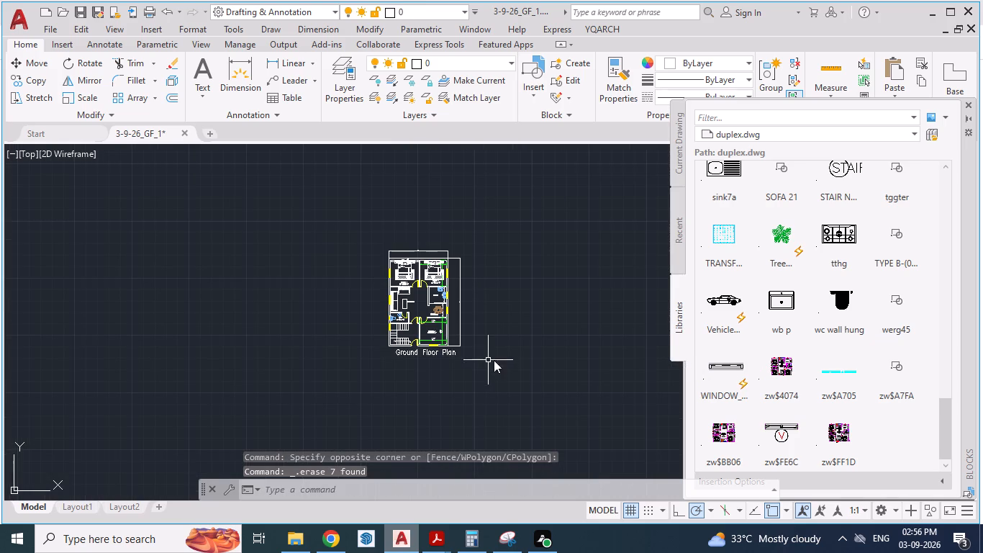
Look through the duplex.dwg library blocks, the current drawing's blocks and the recently used blocks.
scroll(694, 327, up, 20)
scroll(694, 327, up, 16)
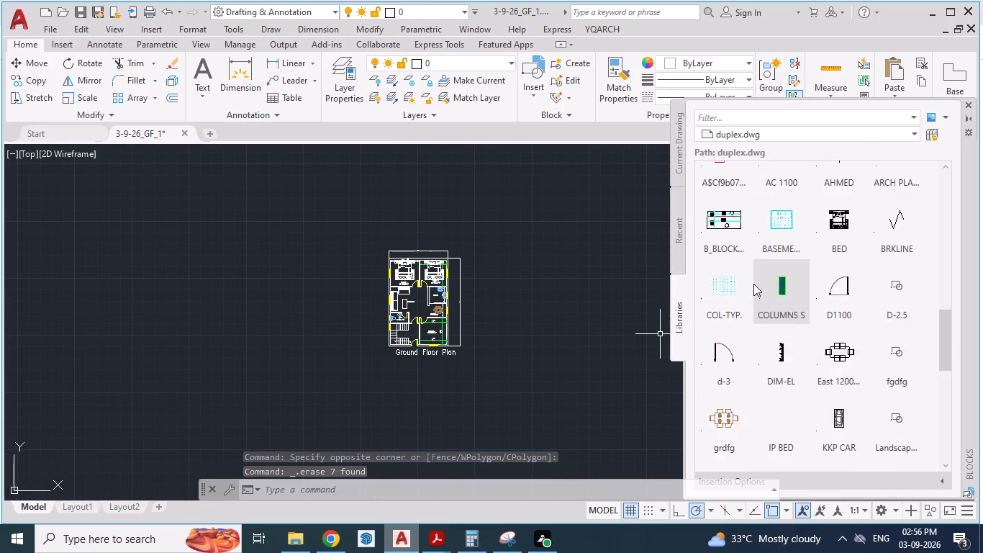
scroll(753, 284, up, 20)
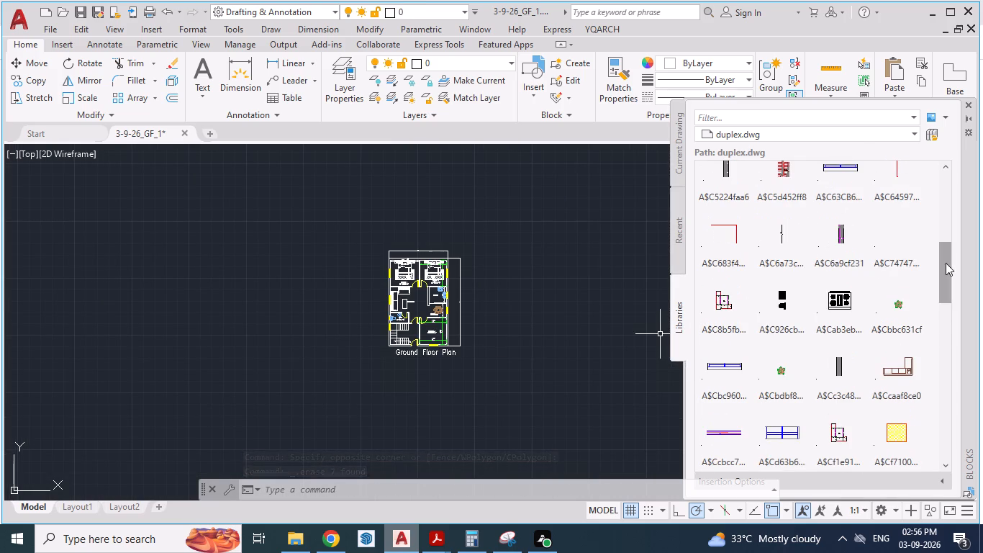
drag(946, 263, 933, 109)
click(679, 159)
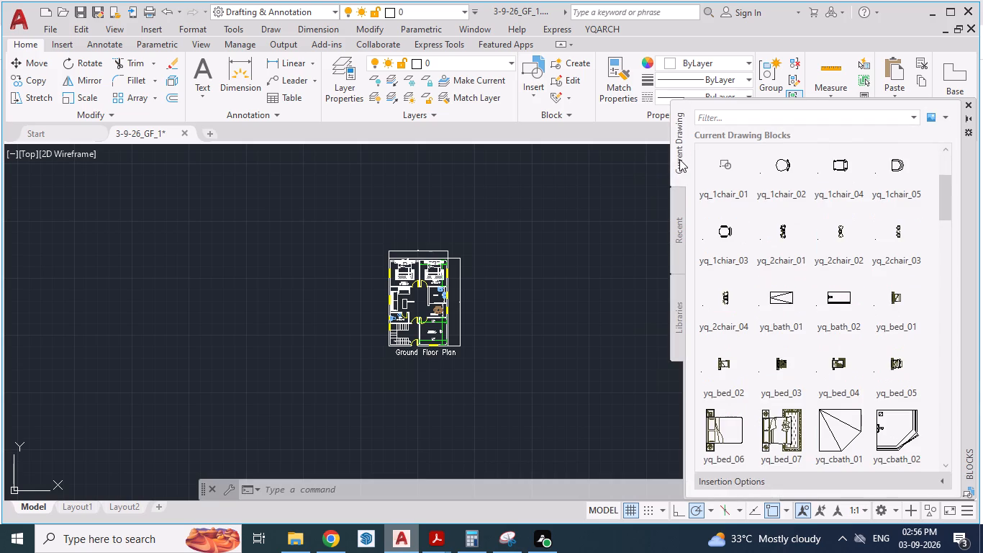
scroll(740, 182, up, 17)
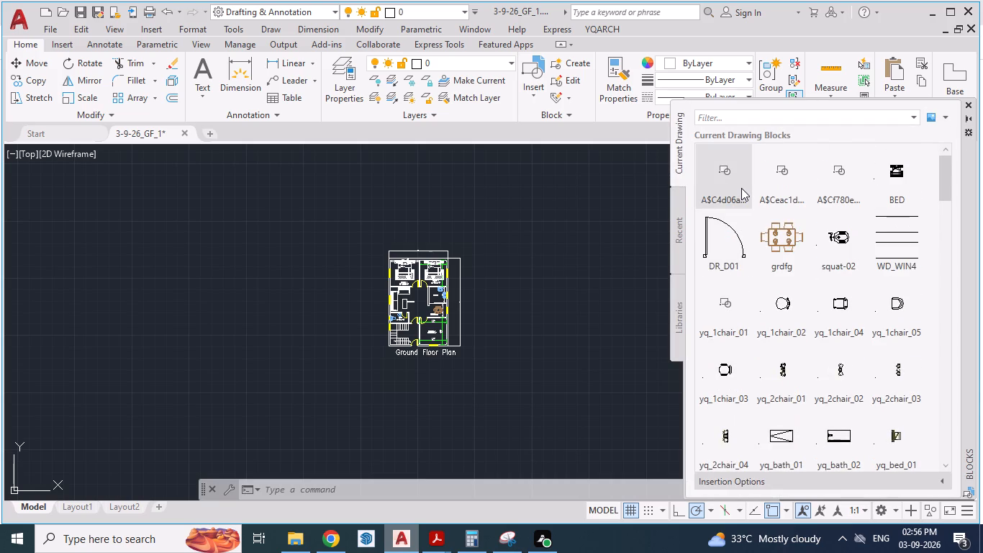
scroll(741, 188, up, 3)
click(682, 230)
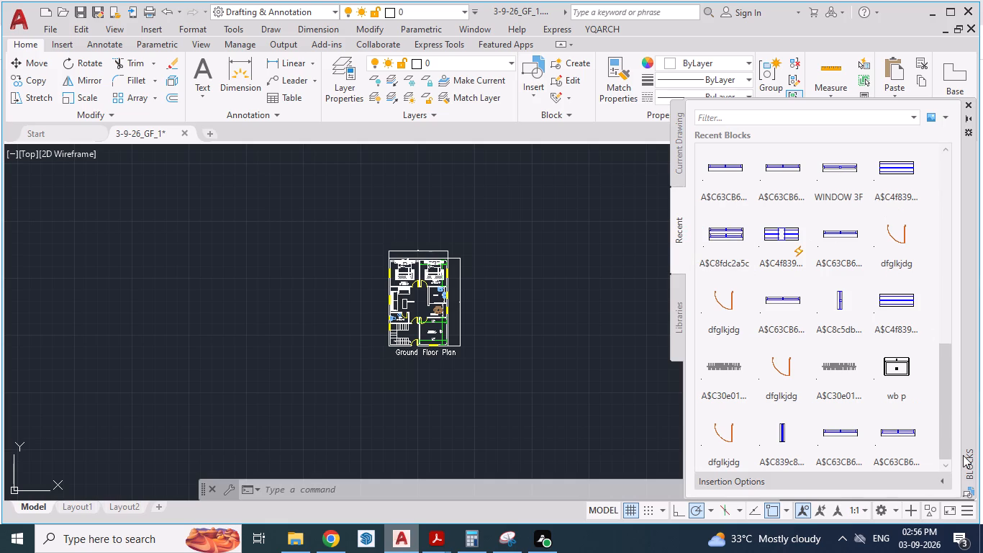
drag(918, 361, 920, 30)
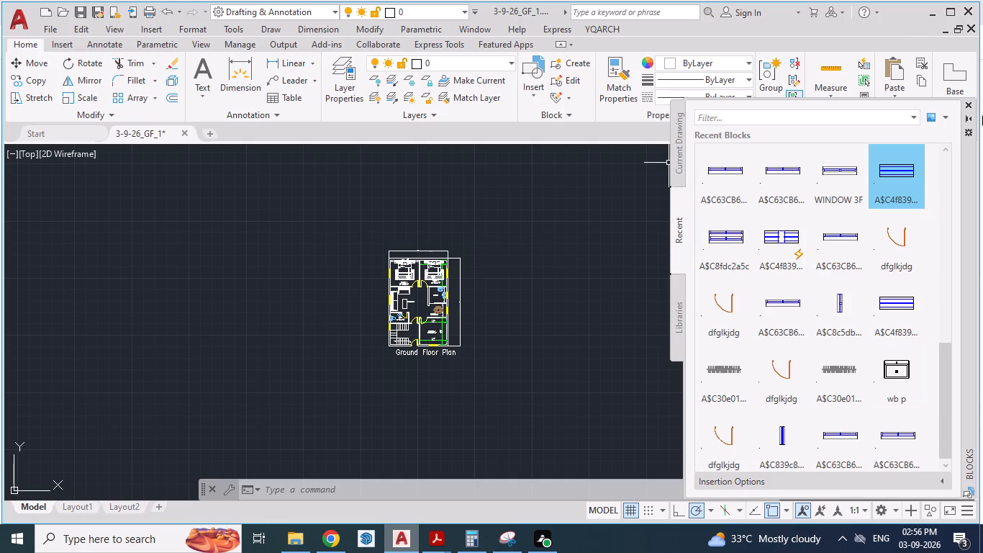
drag(941, 372, 944, 113)
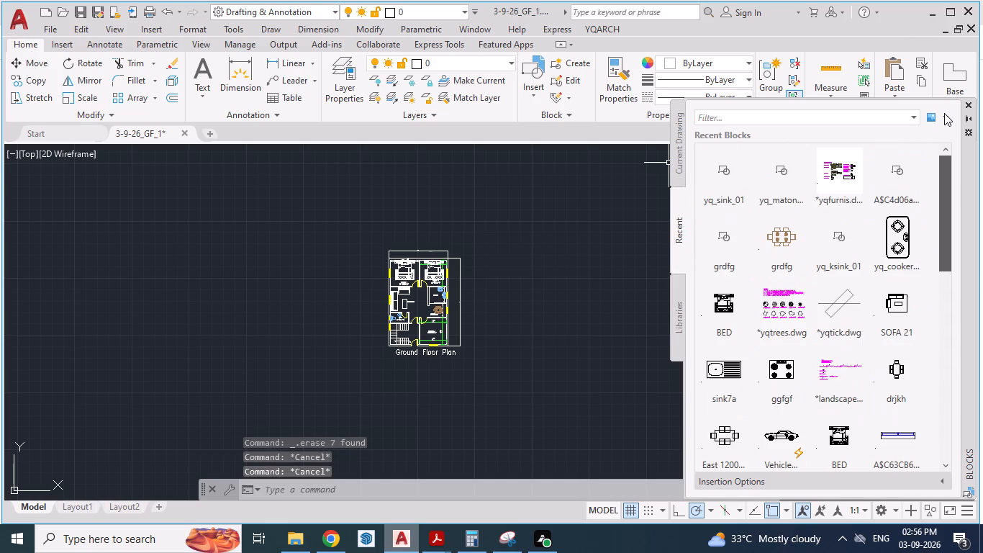
drag(944, 113, 943, 112)
scroll(914, 145, up, 4)
click(543, 260)
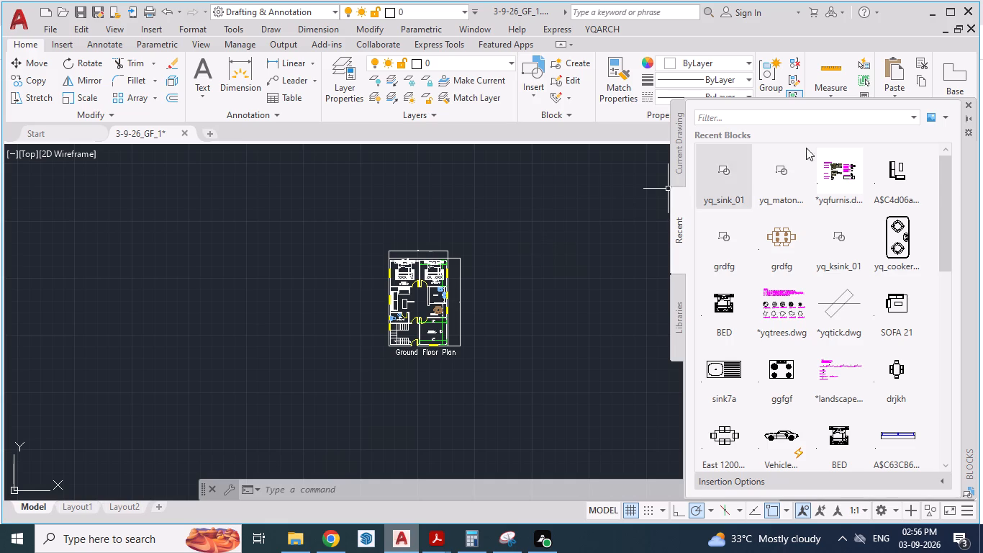
click(911, 120)
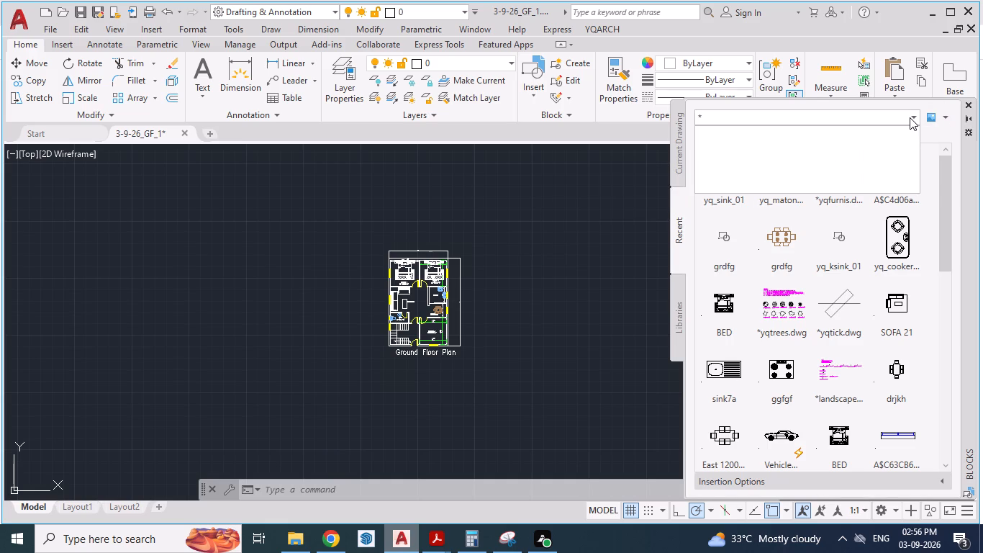
click(909, 119)
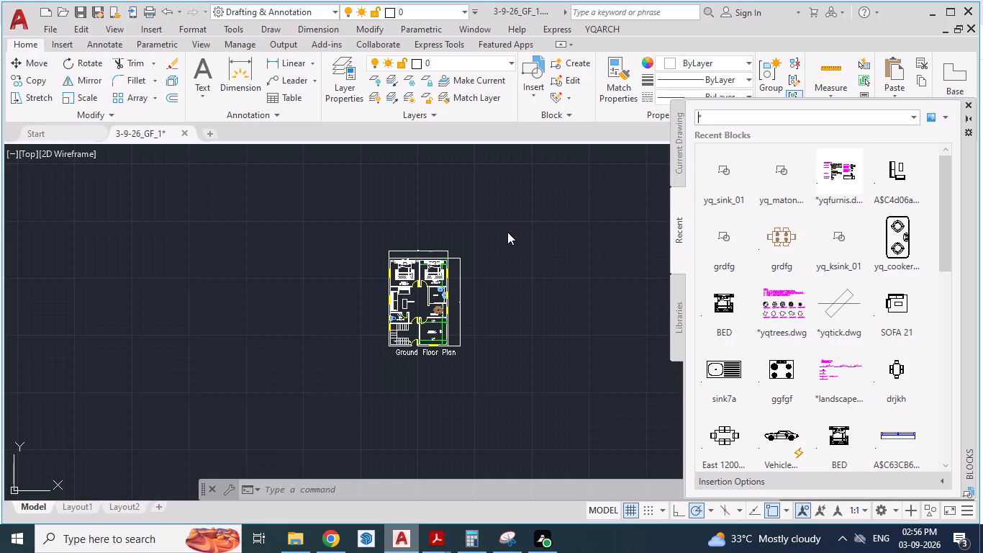
click(507, 232)
scroll(411, 308, up, 2)
scroll(410, 310, down, 1)
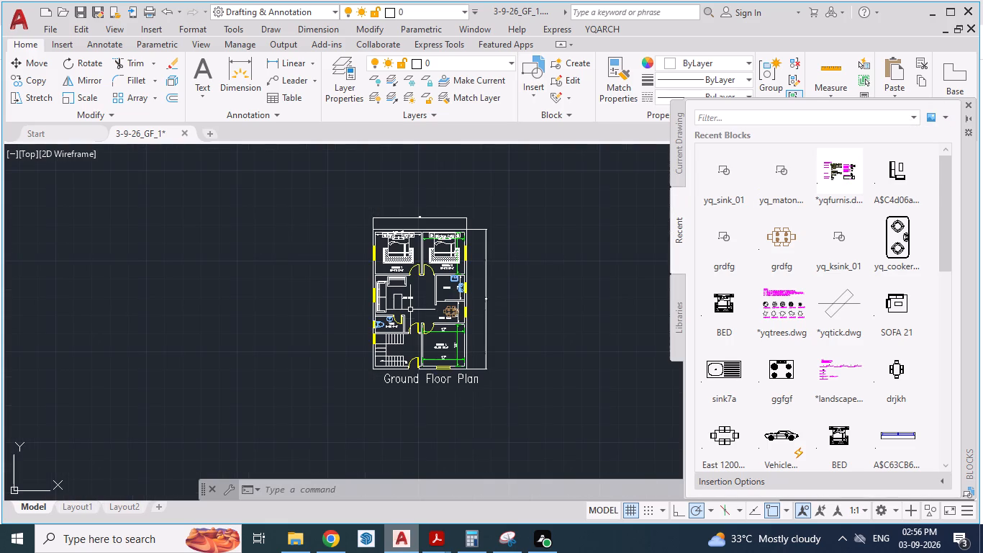
Copy the title "27x40 (1080 sq ft) House Plan - South face - FP1388" from the reference PDF and paste it into the drawing above the bedrooms.
click(439, 537)
click(377, 490)
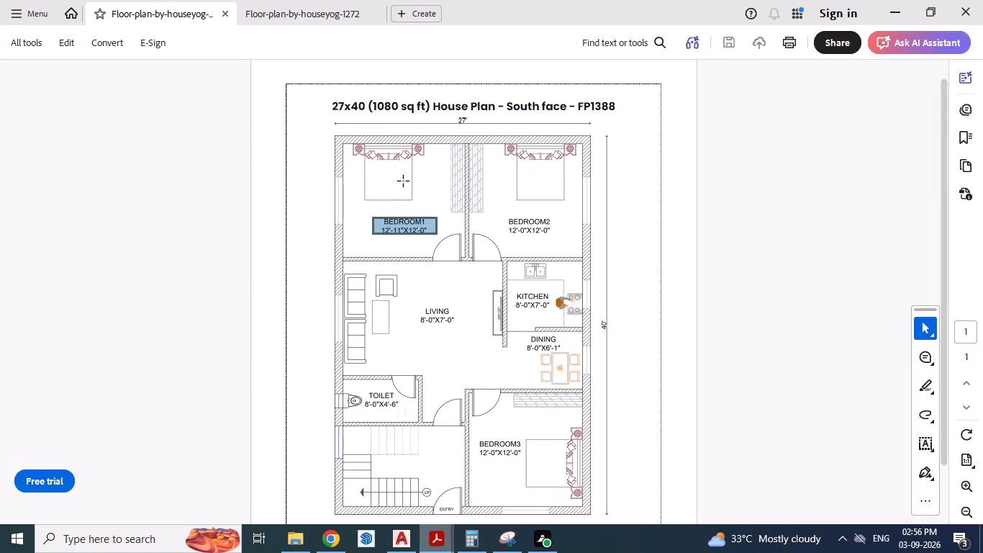
drag(331, 108, 540, 107)
drag(540, 107, 586, 107)
drag(616, 104, 341, 104)
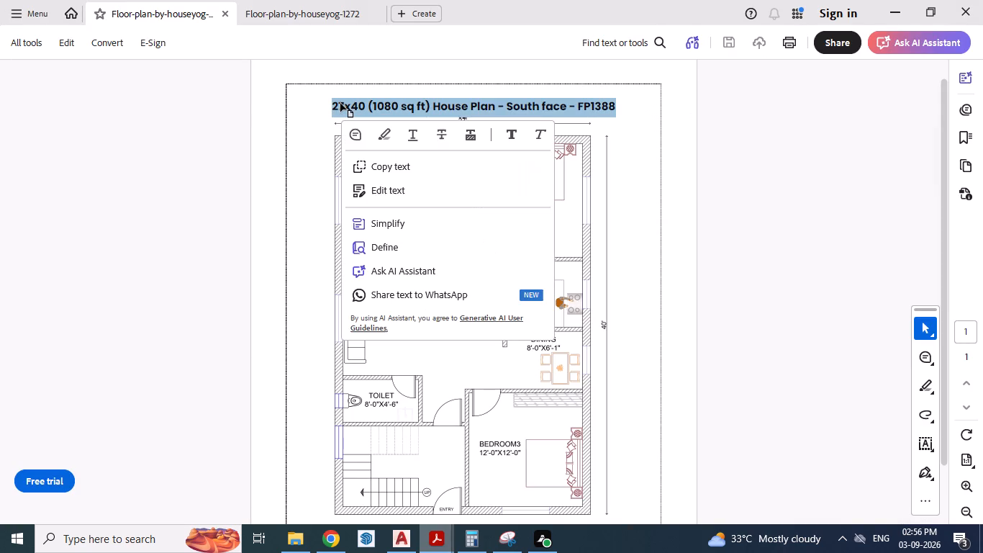
key(ctrl+c)
click(407, 541)
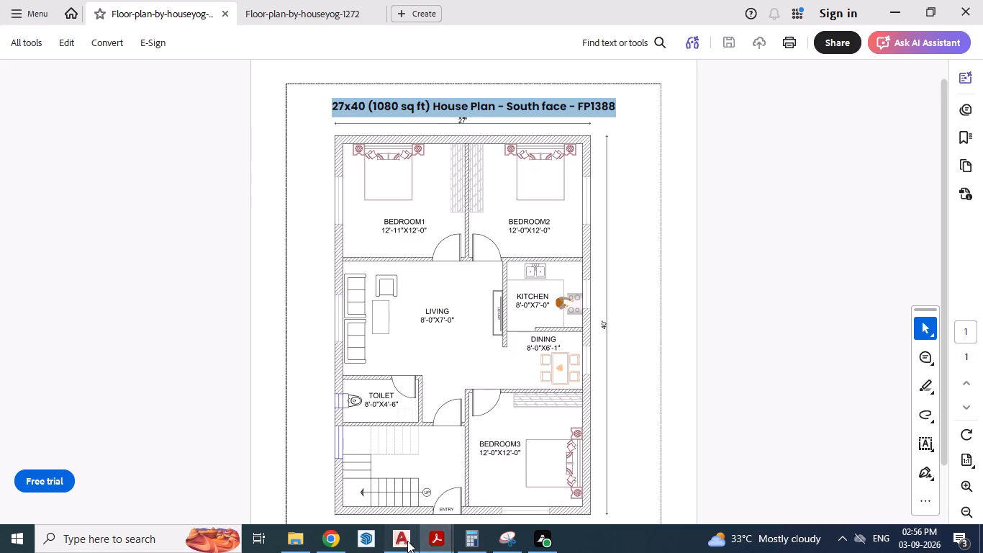
key(ctrl+v)
scroll(401, 221, up, 2)
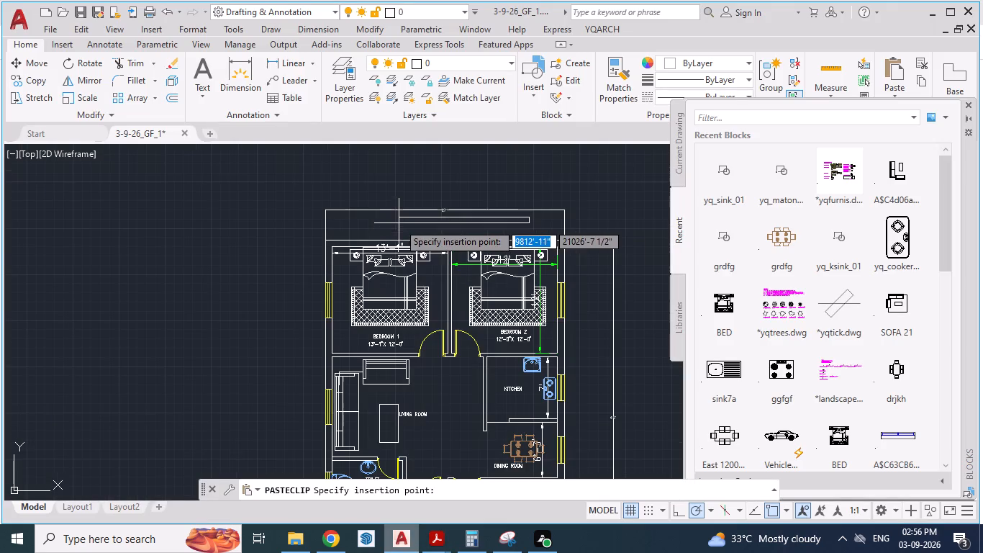
click(380, 234)
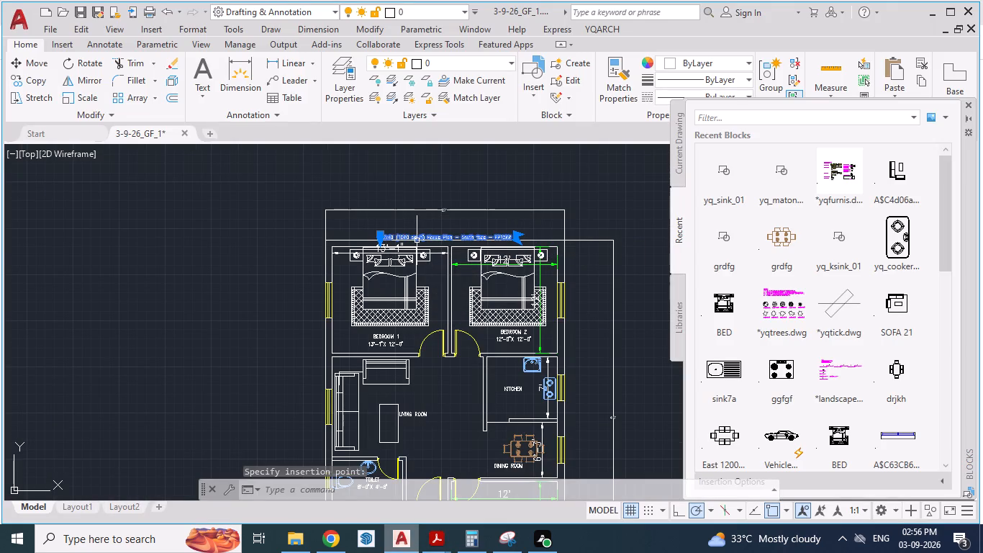
Move the pasted title slightly north, into the gap between the plan's north wall and the overall width dimension.
key(m)
key(Return)
drag(409, 240, 408, 230)
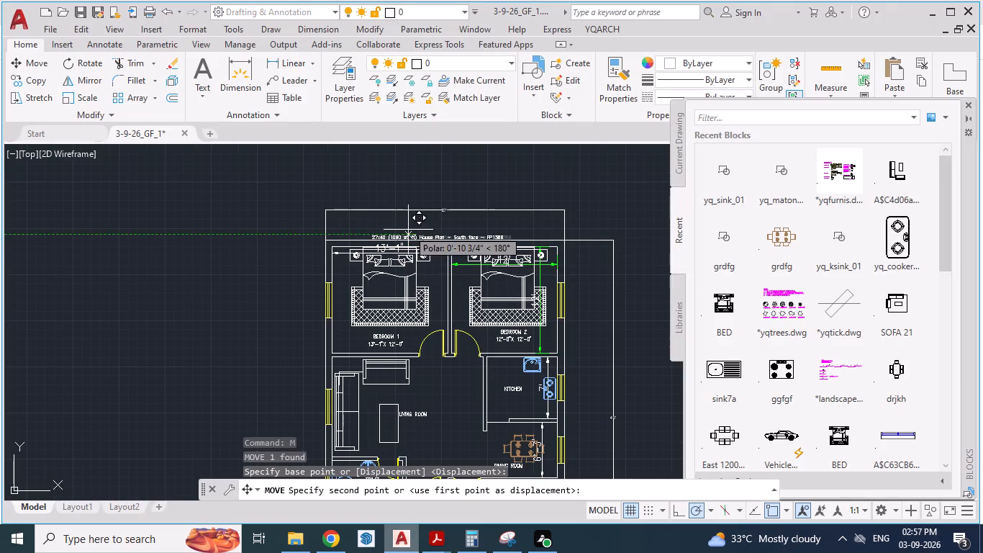
drag(408, 230, 412, 221)
click(412, 221)
Scale the house plan title up by a factor of about 1 3/4.
click(409, 222)
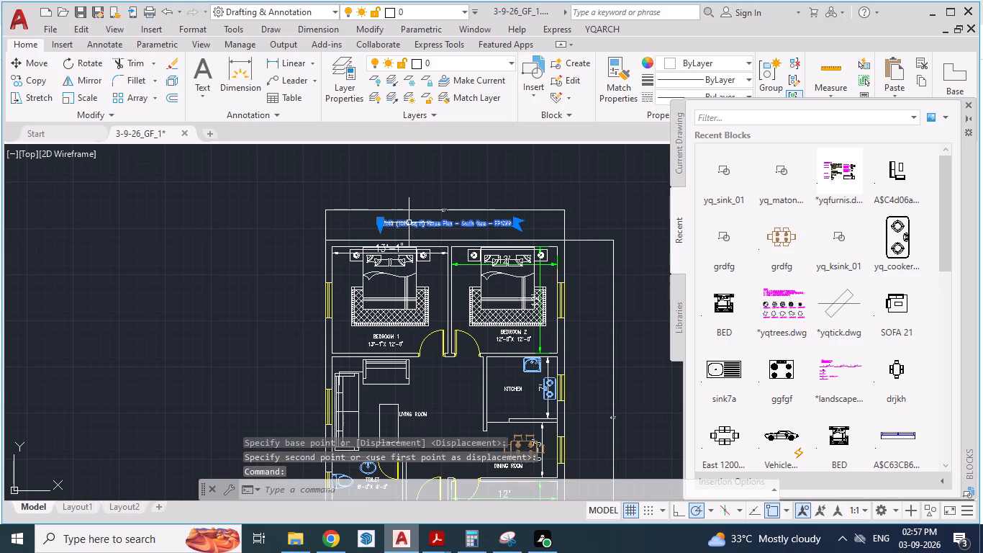
text(SCA)
key(Return)
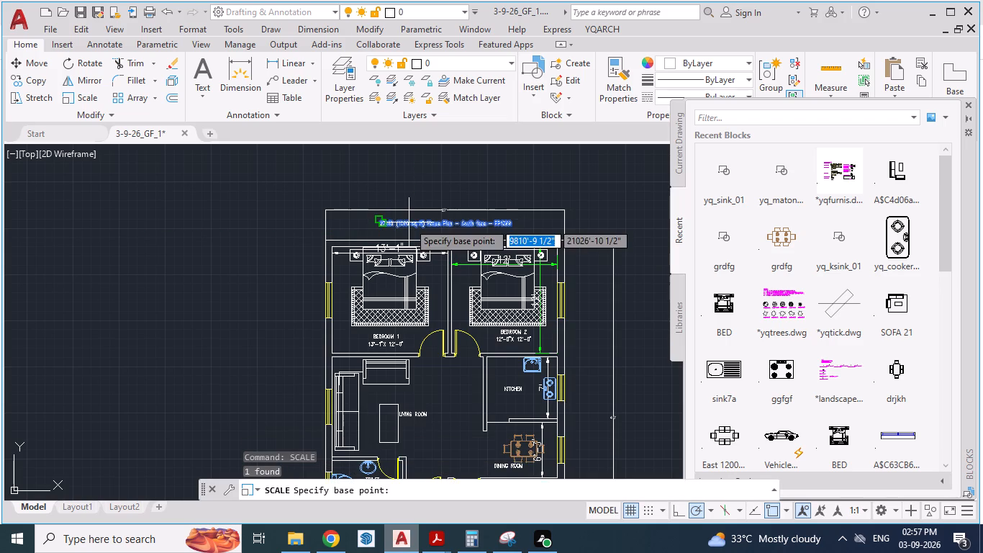
drag(384, 219, 384, 220)
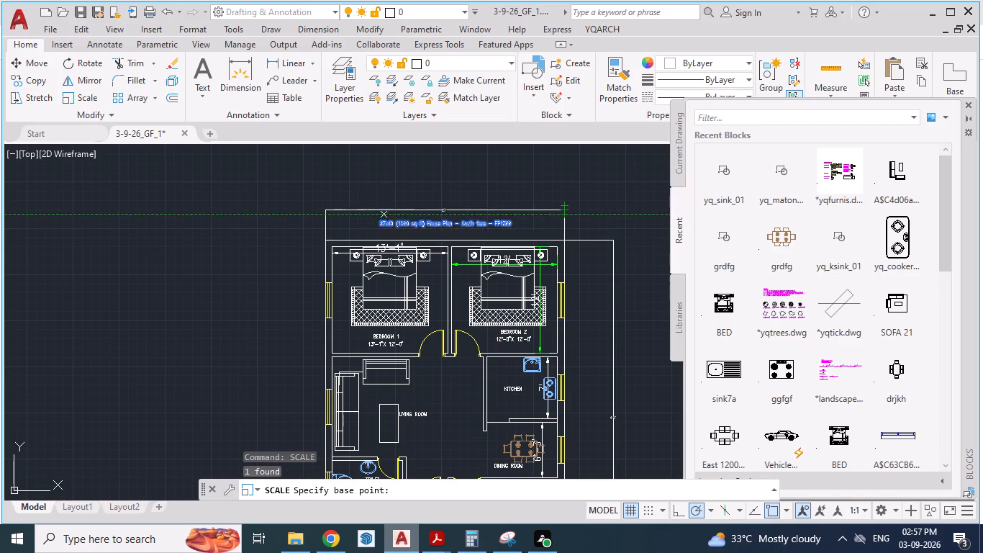
drag(384, 220, 266, 180)
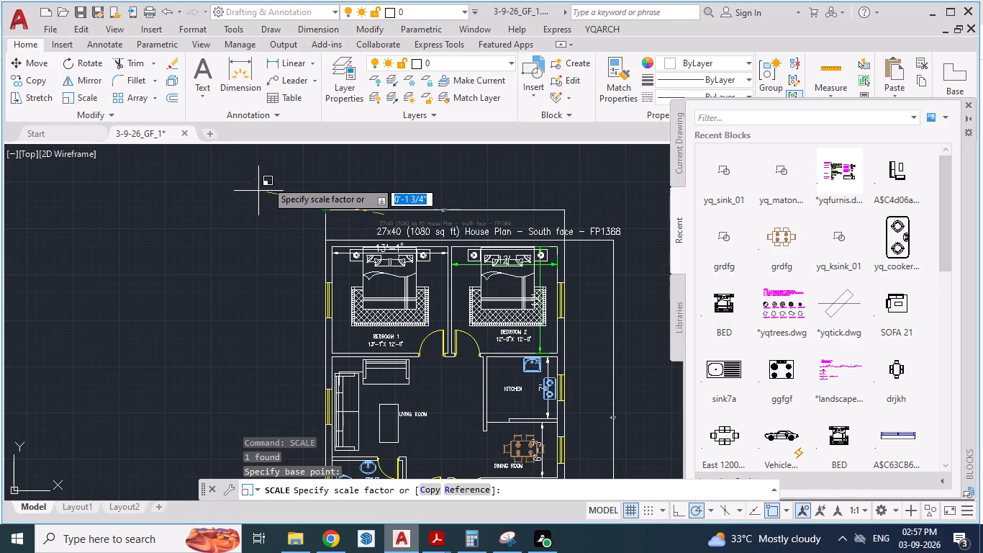
drag(266, 180, 271, 168)
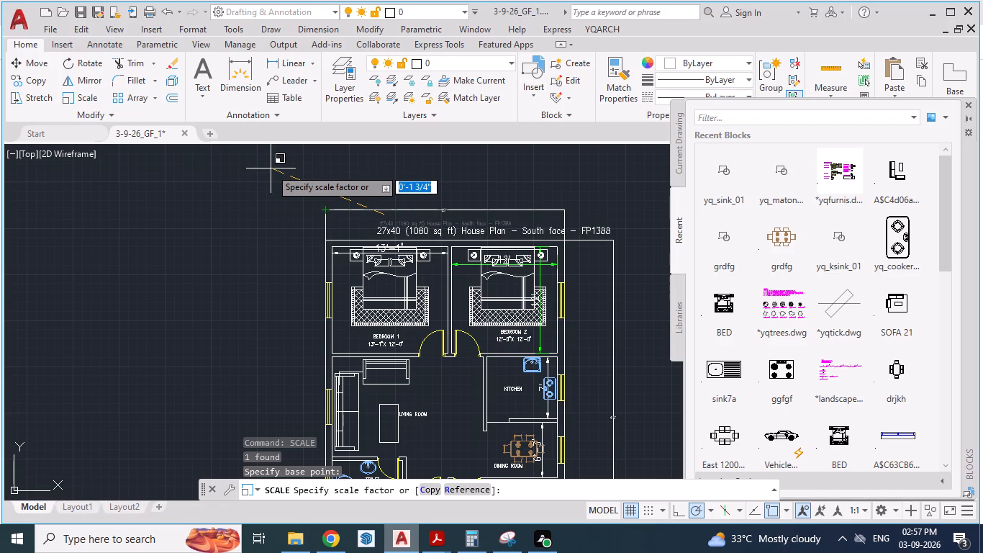
click(271, 168)
Move the enlarged title west so it starts at the plan's west edge, below the overall width dimension.
click(383, 235)
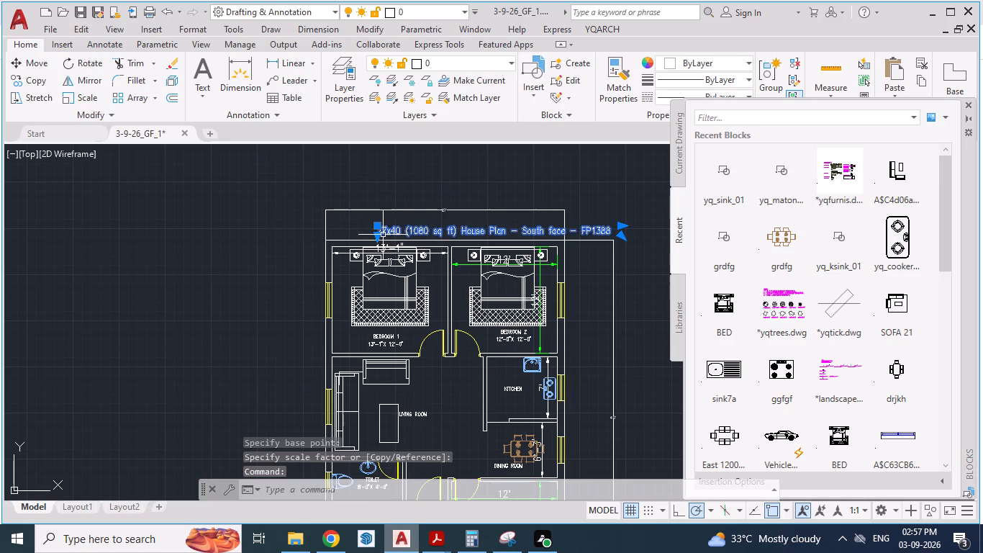
key(m)
key(Return)
drag(380, 226, 330, 221)
click(330, 221)
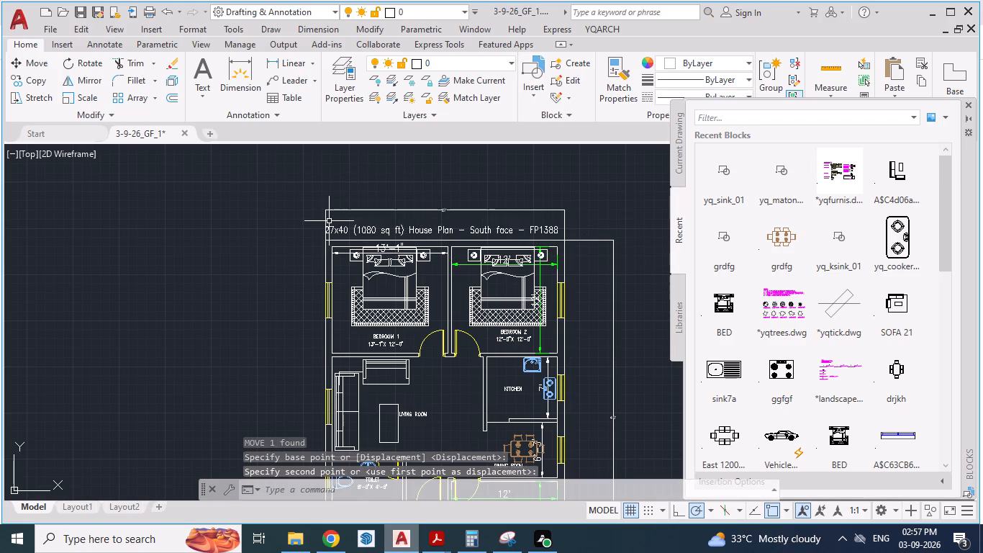
Capture a Snipping Tool snip of the whole ground floor plan, including its title, outer dimensions and the Ground Floor Plan caption.
scroll(222, 223, down, 1)
scroll(303, 220, up, 2)
scroll(303, 220, down, 2)
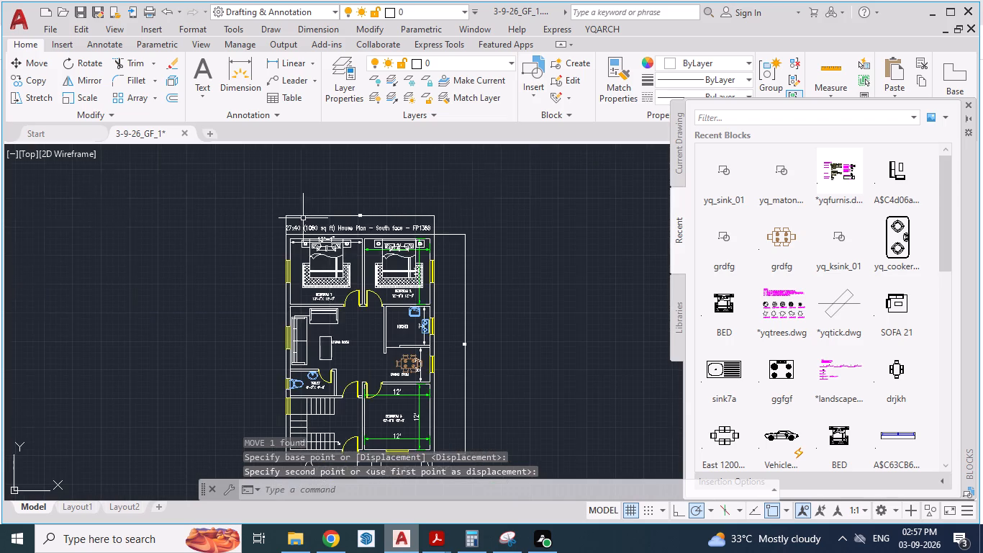
scroll(419, 379, up, 1)
scroll(477, 310, down, 2)
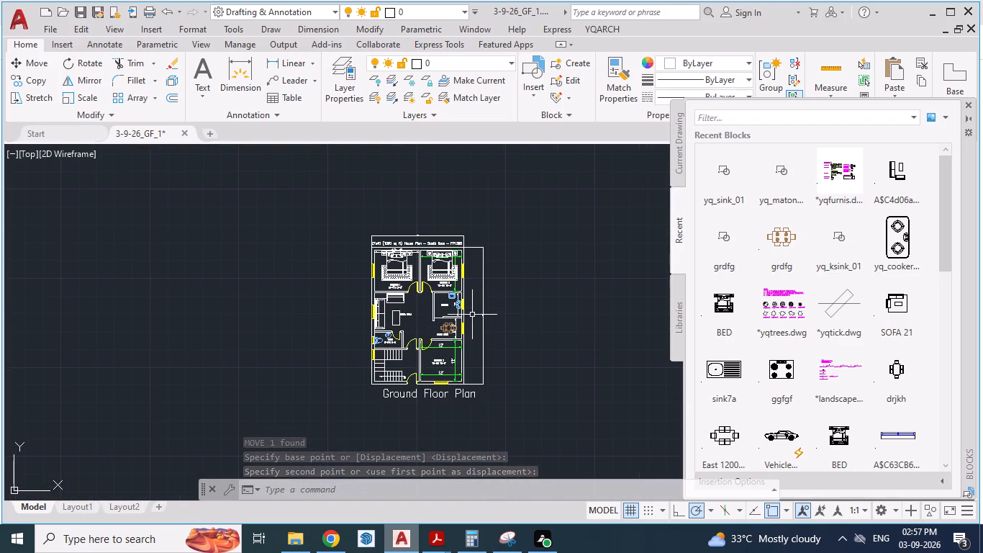
scroll(376, 362, down, 1)
scroll(443, 311, up, 1)
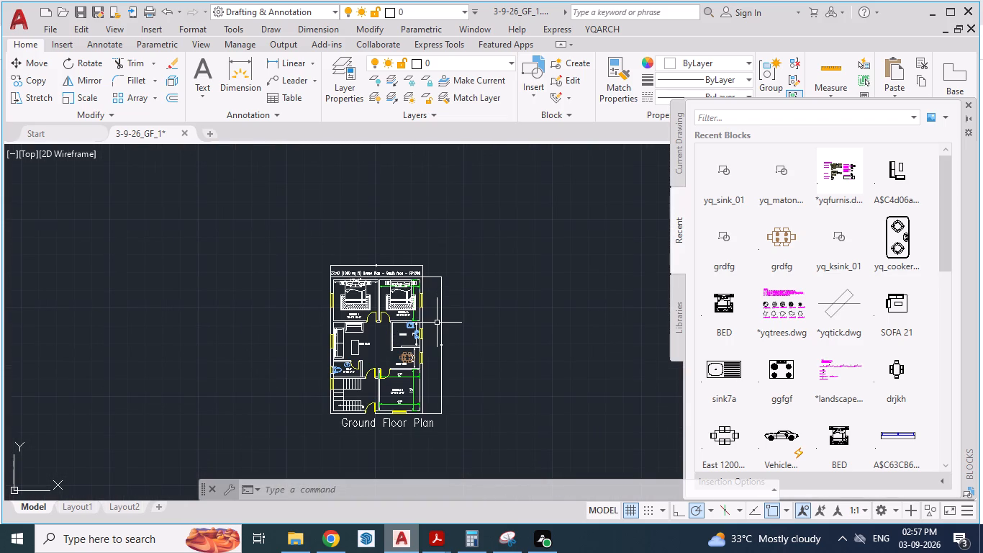
click(504, 538)
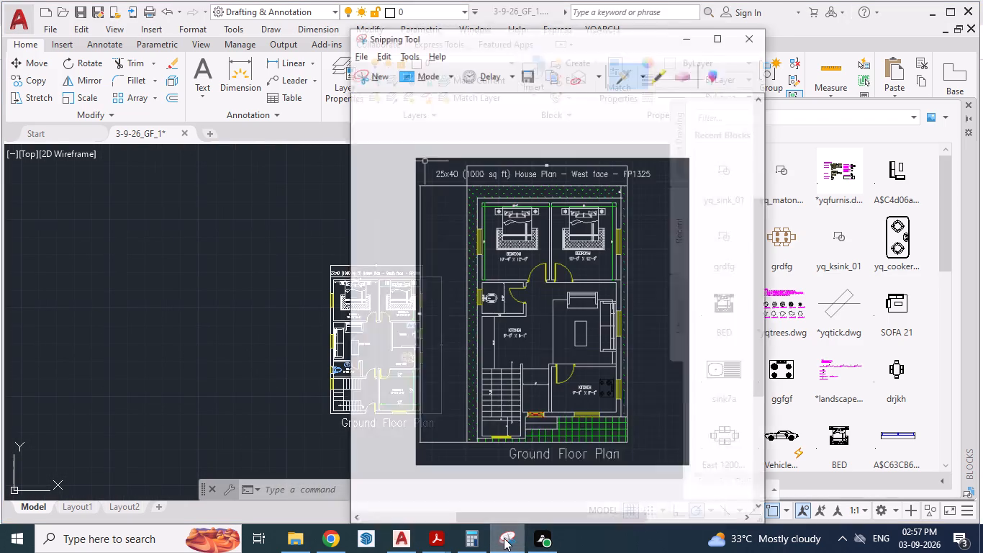
click(363, 46)
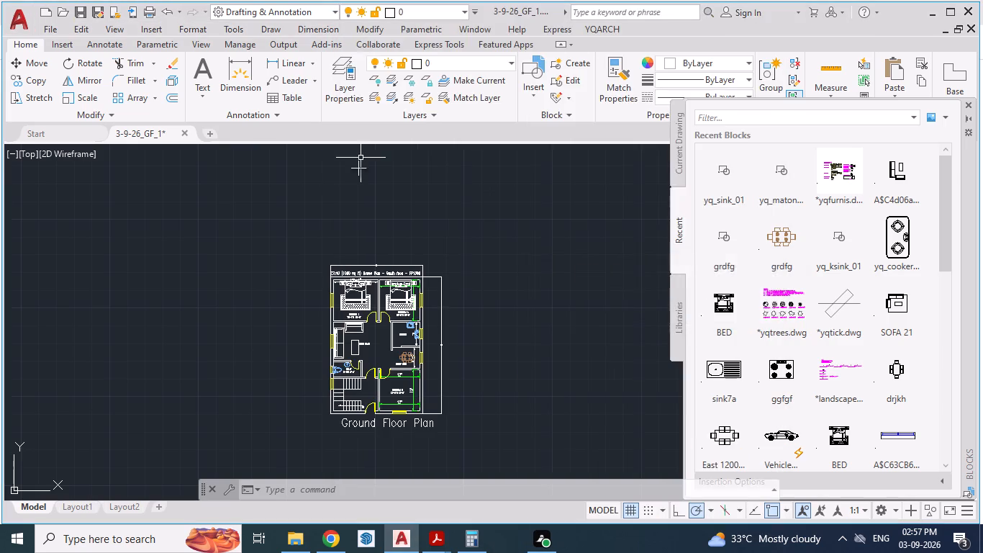
drag(304, 248, 475, 442)
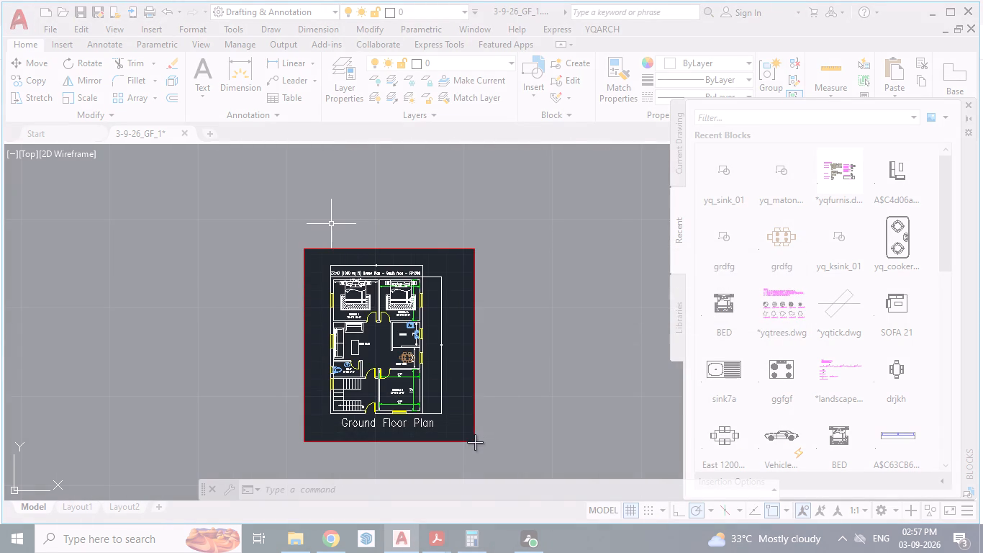
click(475, 442)
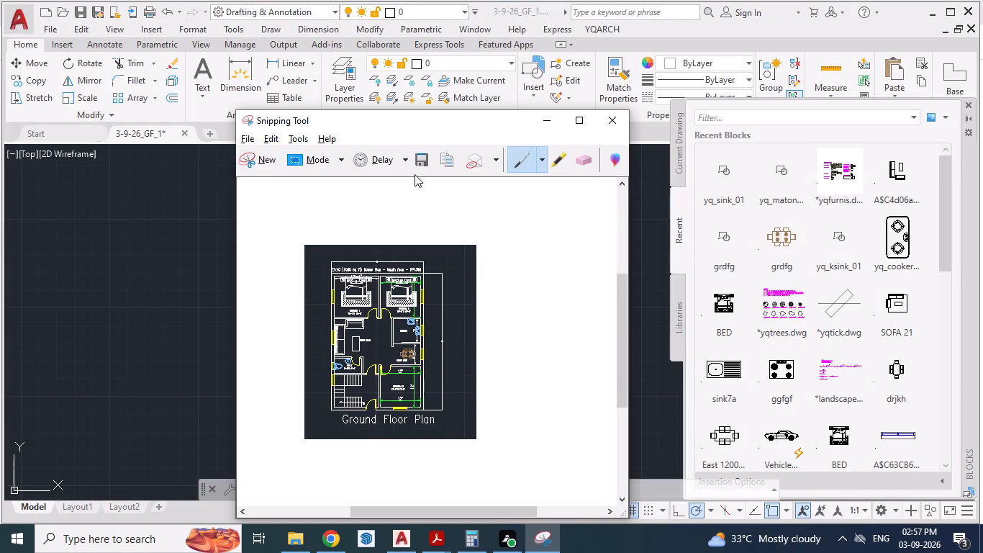
Save the snip as a JPEG file named 3-GF_1 in the Intern folder's 3-9-26 subfolder on the Desktop.
click(417, 160)
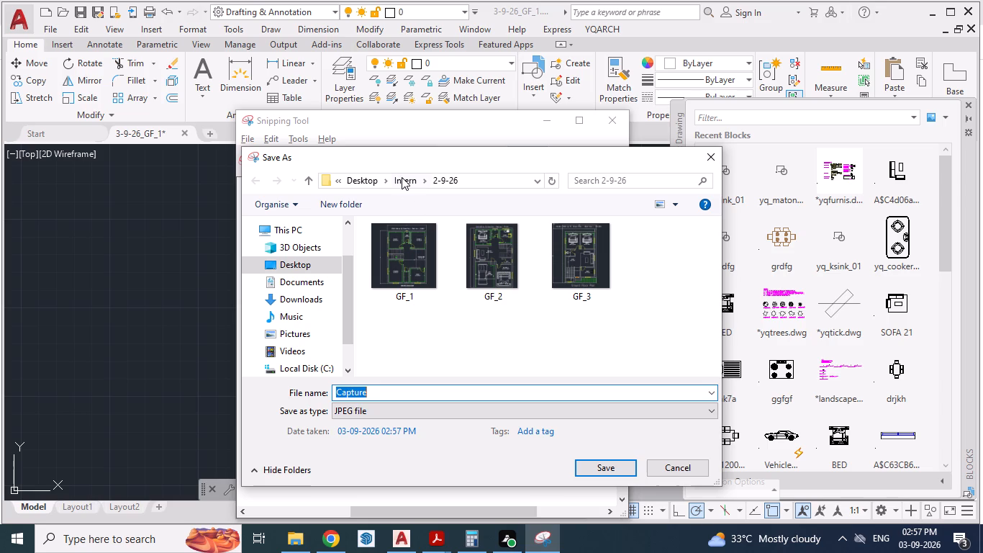
click(402, 177)
double_click(412, 248)
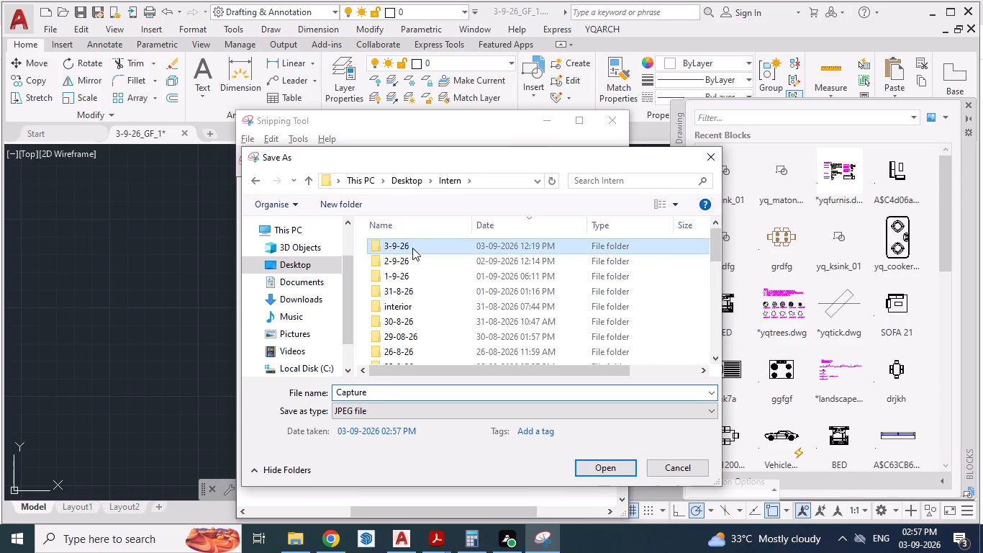
click(401, 396)
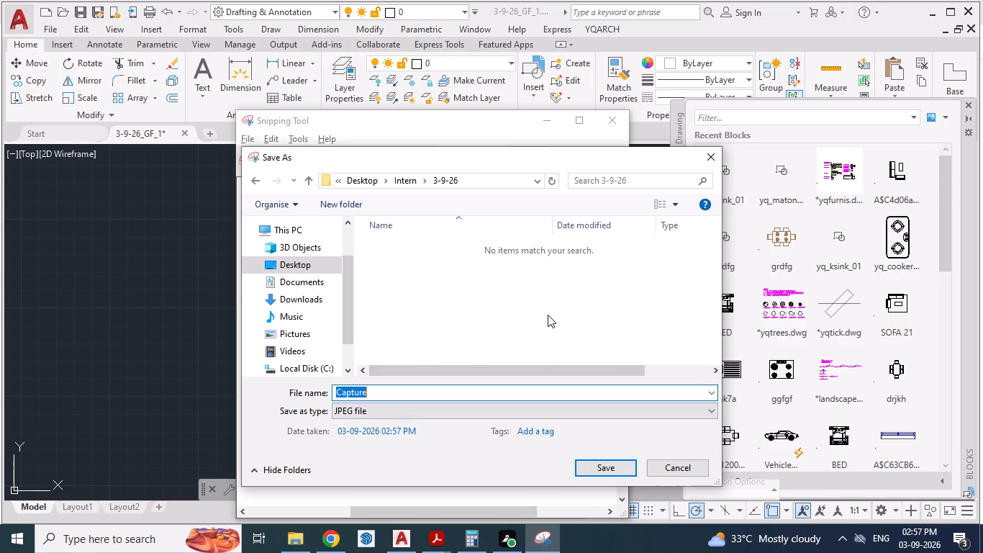
text(3-)
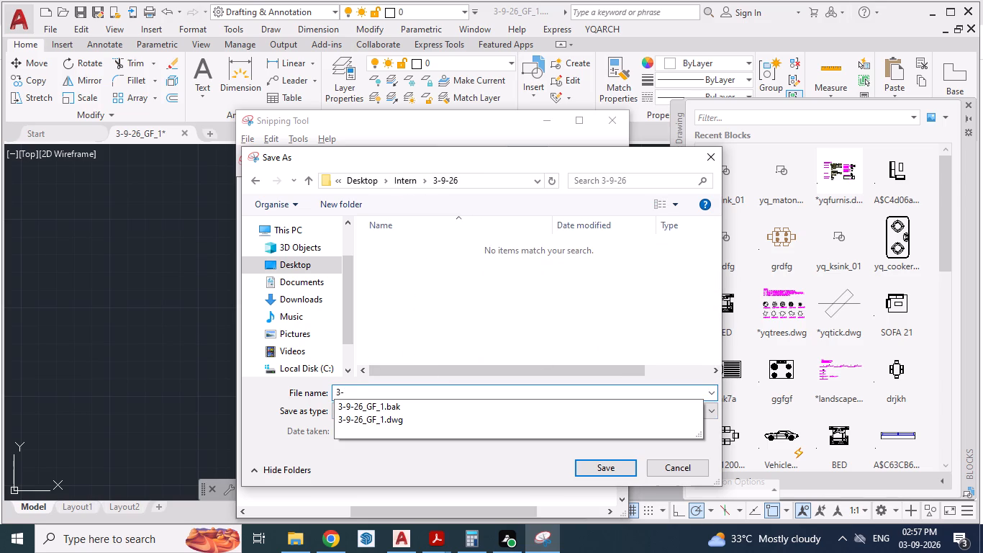
key(g)
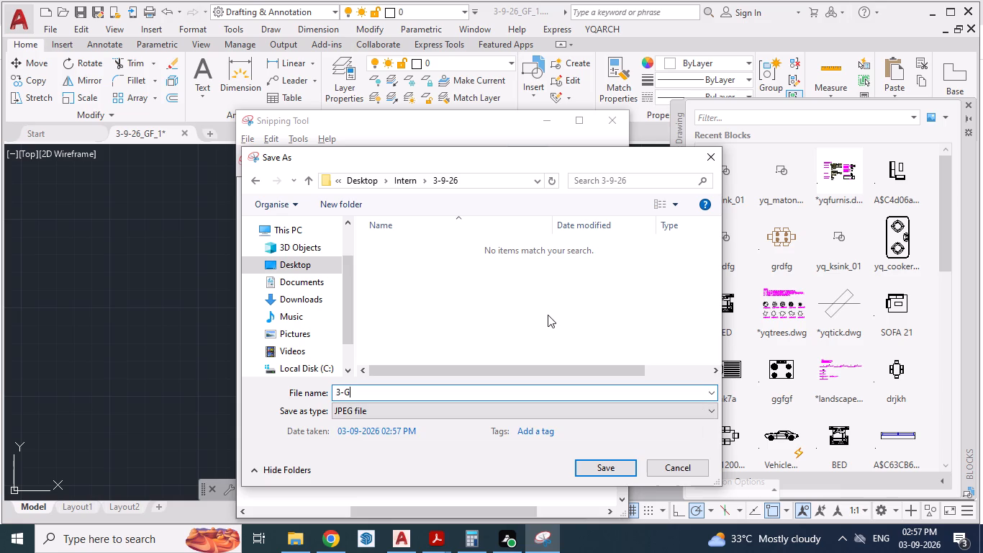
key(f)
key(shift+underscore)
key(1)
click(610, 469)
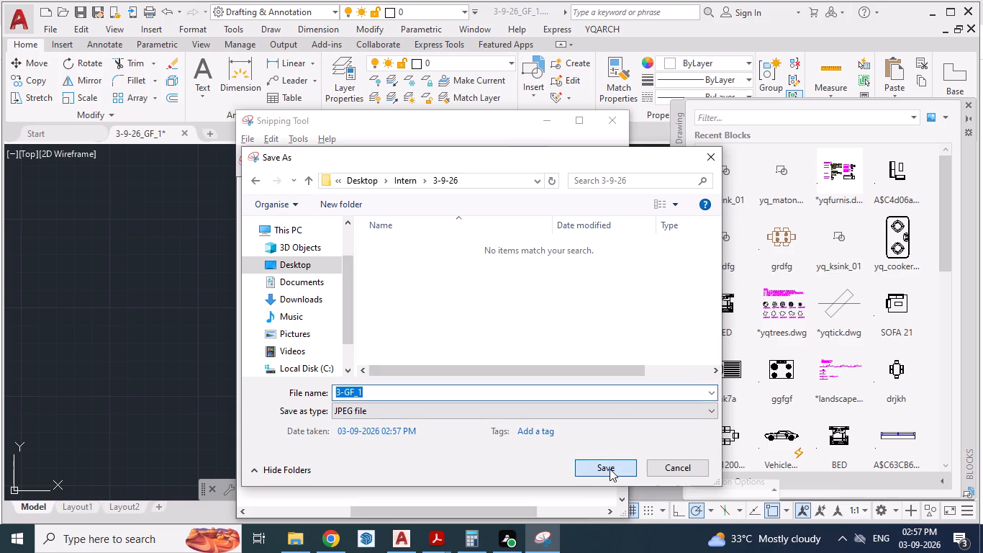